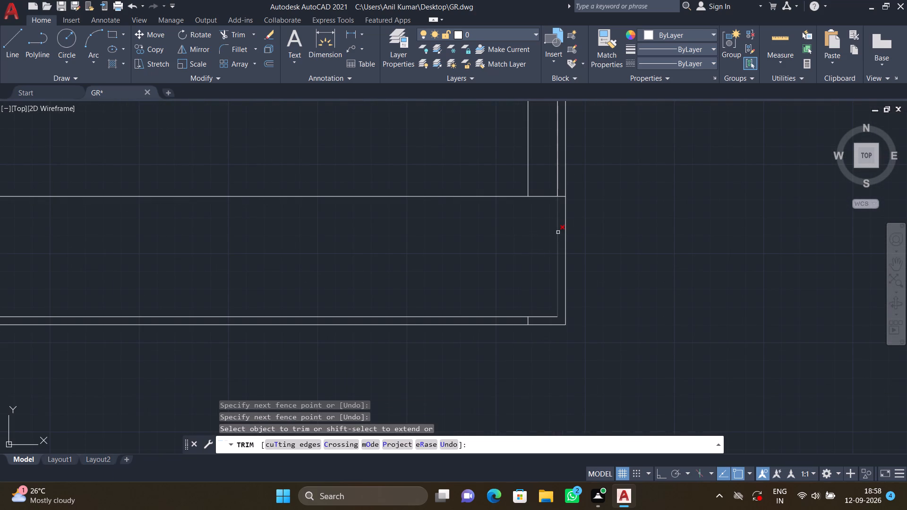
# Trim the short vertical stub between the double border lines along the bottom edge near the outline's lower-right corner.
pyautogui.scroll(3, 531, 323)
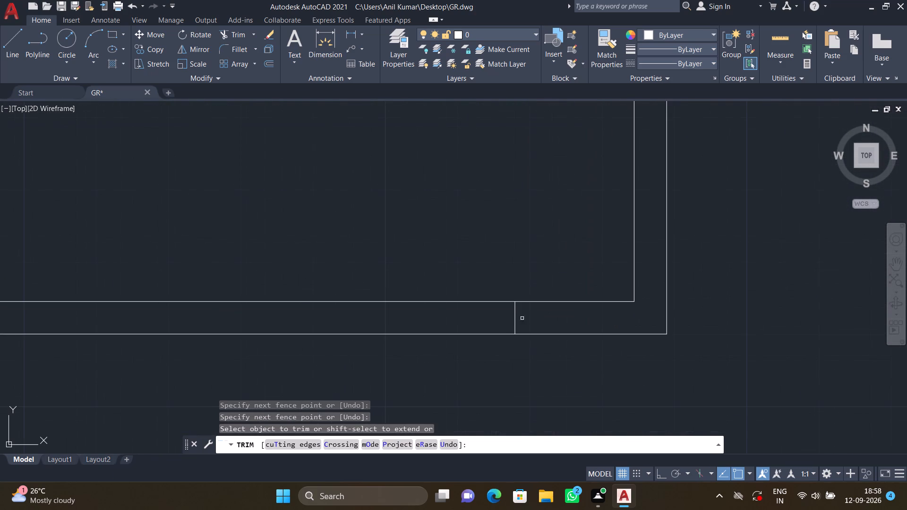
pyautogui.moveTo(499, 314); pyautogui.dragTo(516, 314)
pyautogui.click(537, 314)
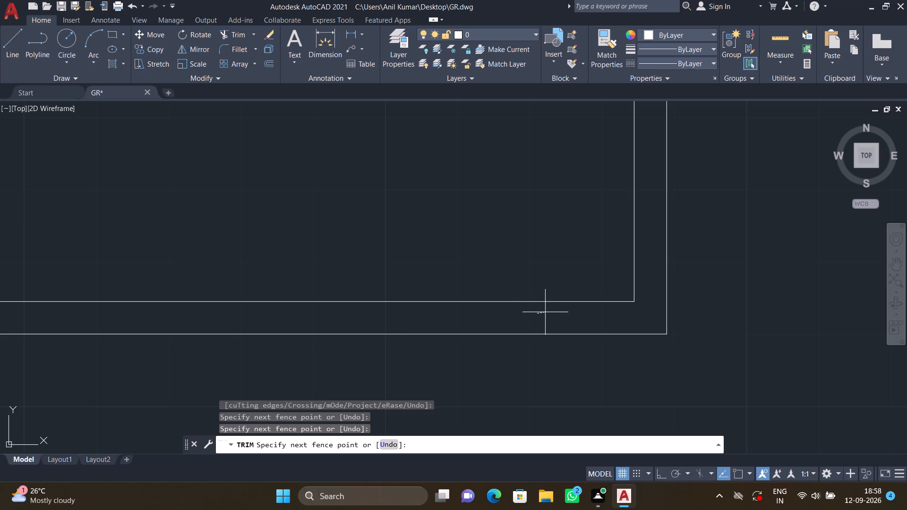
pyautogui.press('Return')
# Trim the inner rectangle's bottom line where it runs past its lower-right corner to the outer border.
pyautogui.scroll(-2, 570, 304)
pyautogui.moveTo(589, 188); pyautogui.dragTo(584, 195, button='middle')
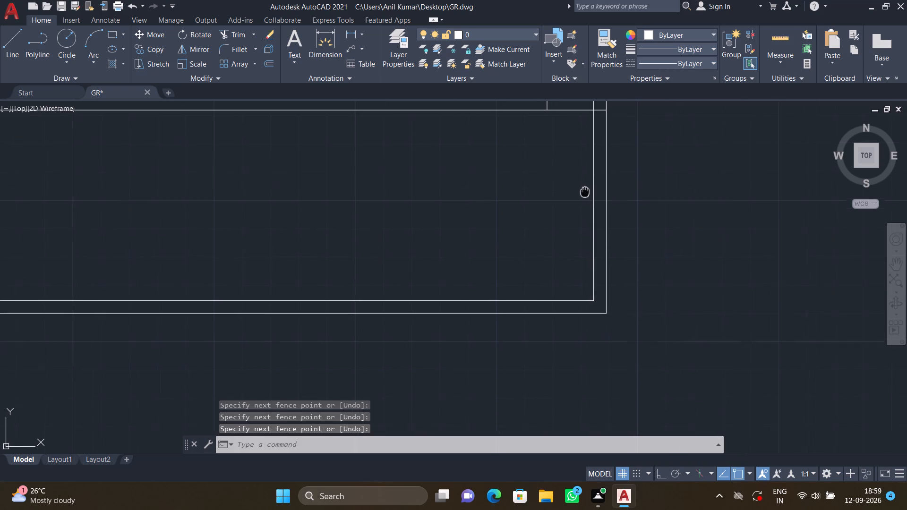
pyautogui.moveTo(584, 195); pyautogui.dragTo(585, 293, button='middle')
pyautogui.scroll(2, 596, 221)
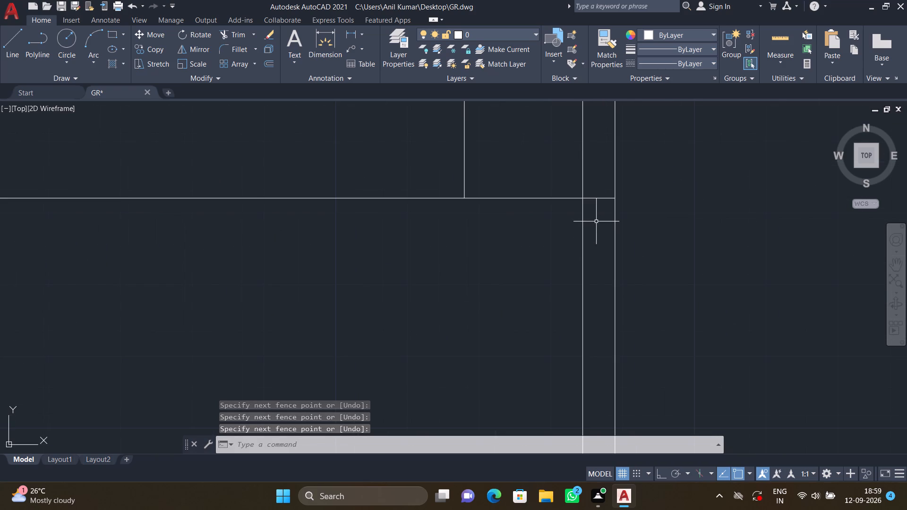
pyautogui.write('TR')
pyautogui.press('Return')
pyautogui.click(592, 187)
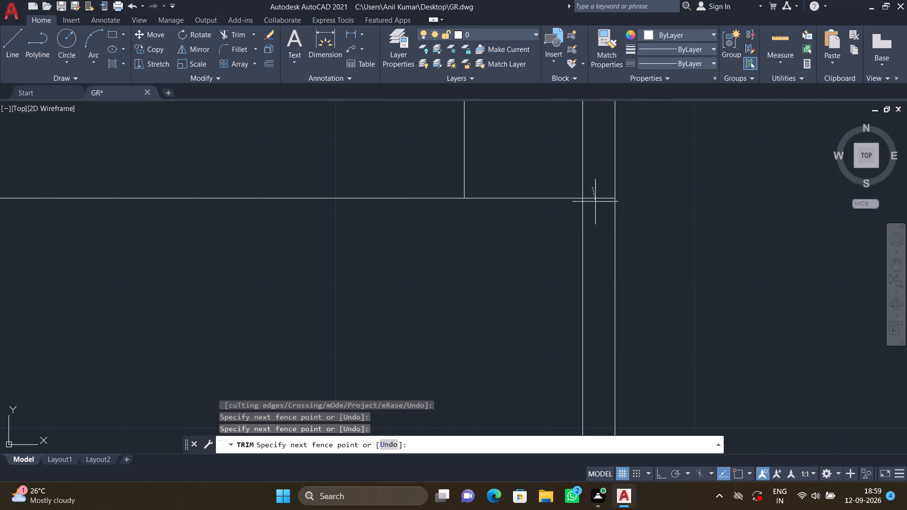
pyautogui.click(597, 213)
pyautogui.click(503, 187)
pyautogui.click(505, 216)
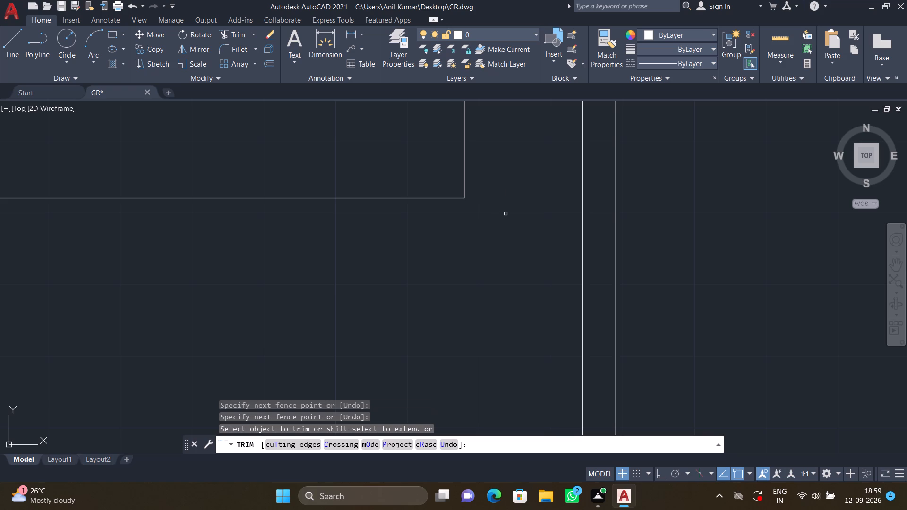
# Trim the inner rectangle's top and side line overhangs at its upper-left corner, including the stub between the border lines.
pyautogui.scroll(-2, 506, 214)
pyautogui.moveTo(506, 211); pyautogui.dragTo(563, 339, button='middle')
pyautogui.scroll(-4, 563, 327)
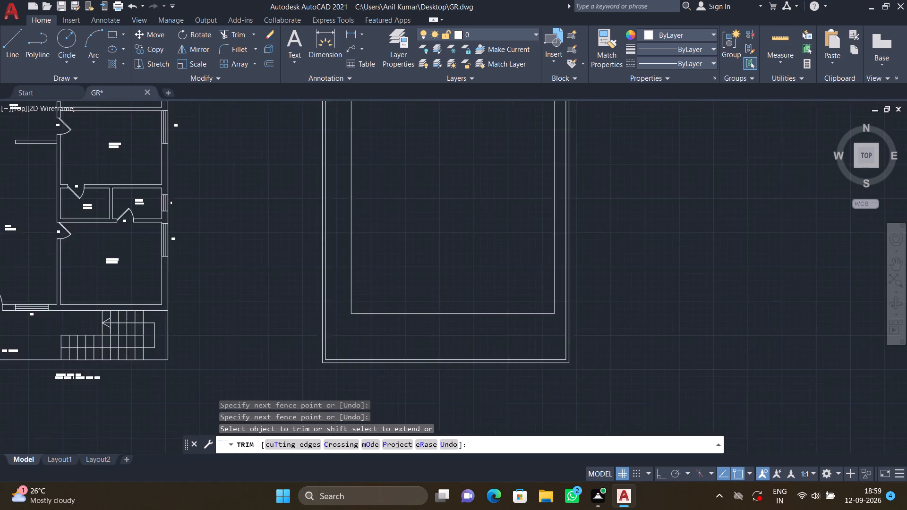
pyautogui.moveTo(504, 214); pyautogui.dragTo(509, 284, button='middle')
pyautogui.scroll(2, 412, 200)
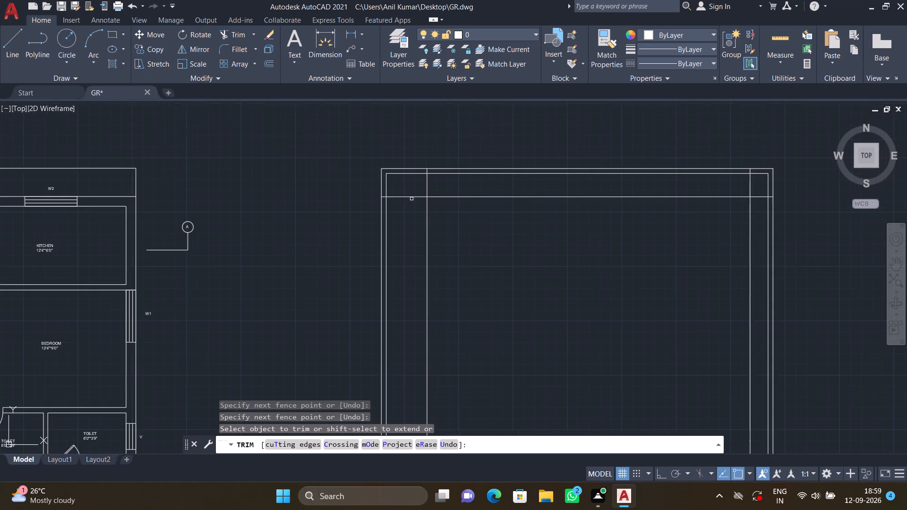
pyautogui.scroll(4, 383, 191)
pyautogui.click(367, 207)
pyautogui.click(374, 234)
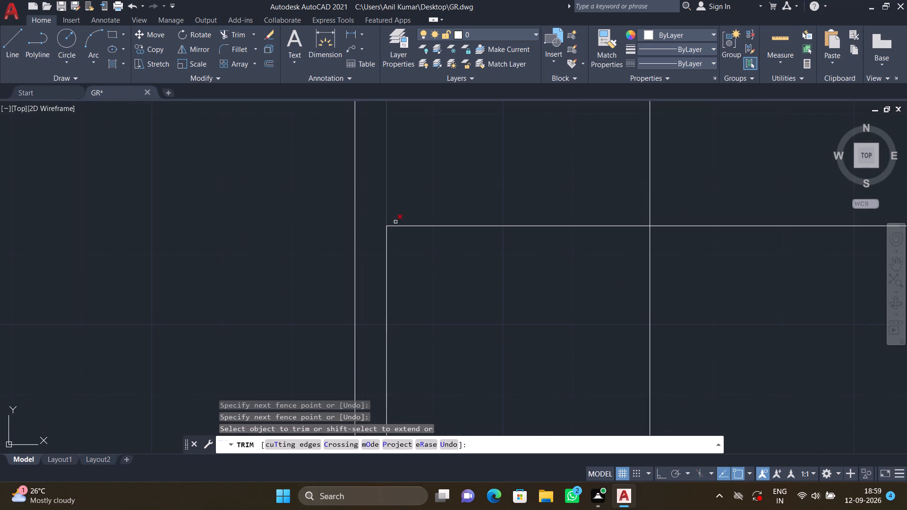
pyautogui.click(444, 204)
pyautogui.click(456, 246)
pyautogui.scroll(-3, 481, 216)
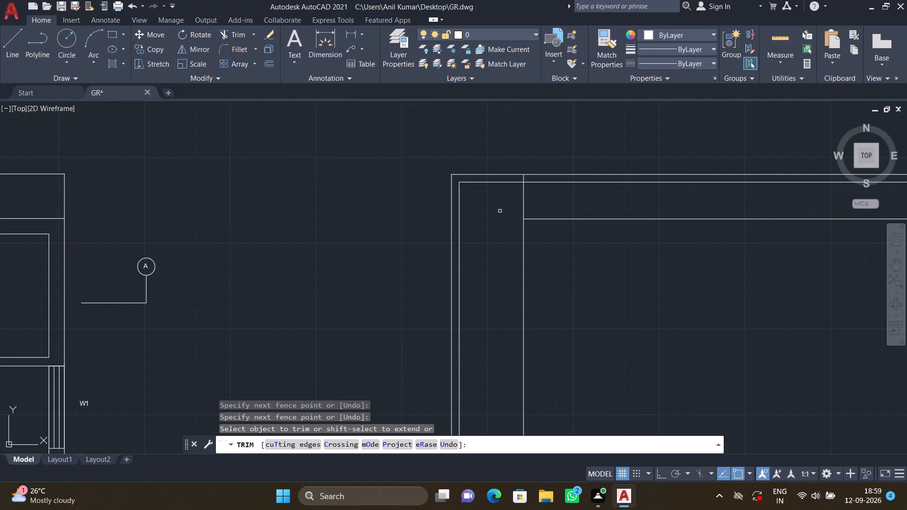
pyautogui.moveTo(504, 200); pyautogui.dragTo(527, 196)
pyautogui.scroll(4, 523, 175)
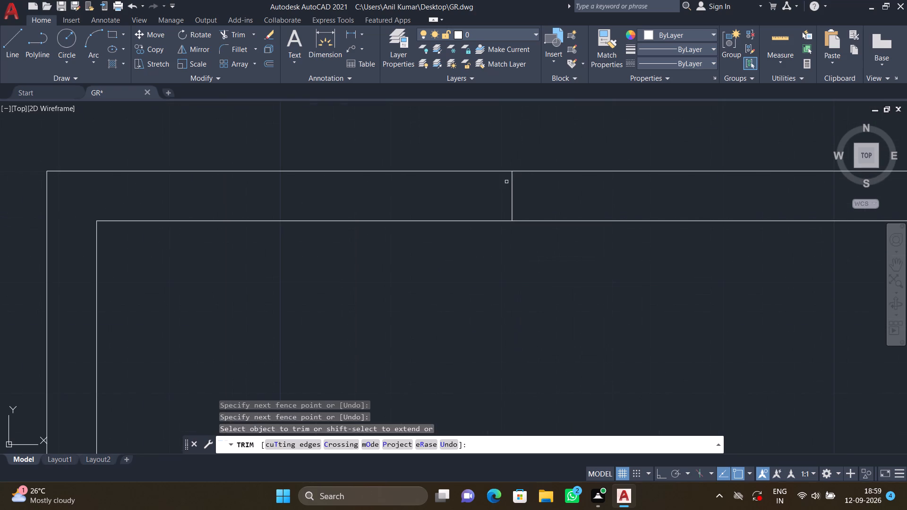
pyautogui.click(502, 181)
pyautogui.click(529, 184)
# Trim the inner rectangle's vertical and horizontal overhangs up to the inner border line at its upper-right corner.
pyautogui.scroll(-5, 528, 190)
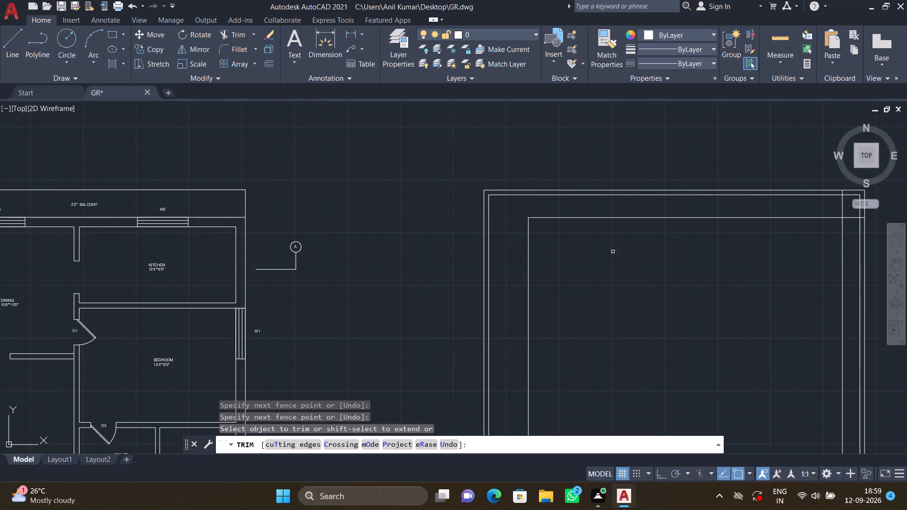
pyautogui.moveTo(603, 249); pyautogui.dragTo(479, 237, button='middle')
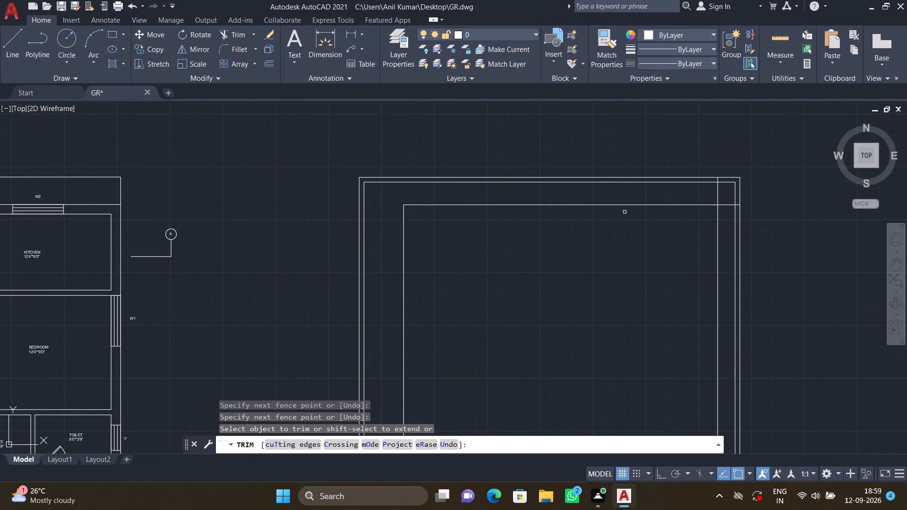
pyautogui.scroll(-2, 661, 243)
pyautogui.moveTo(654, 248); pyautogui.dragTo(510, 209, button='middle')
pyautogui.scroll(-1, 549, 171)
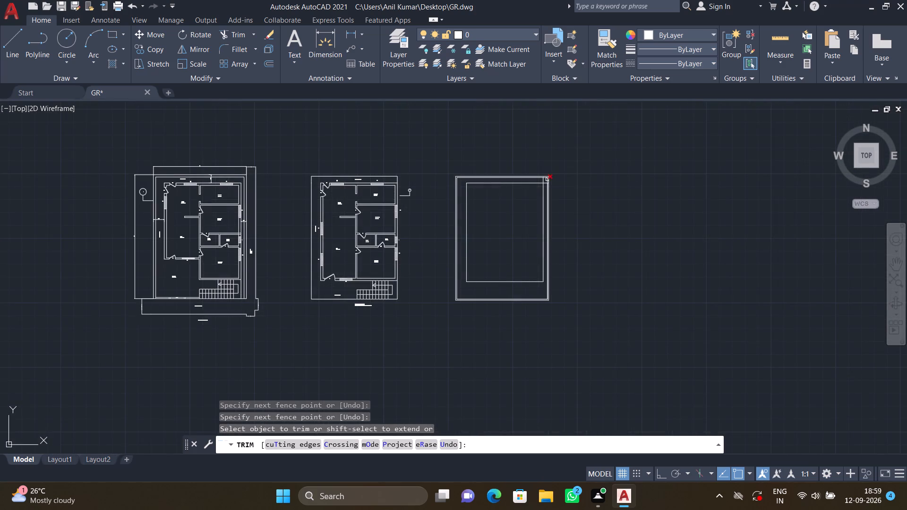
pyautogui.scroll(4, 541, 185)
pyautogui.click(525, 155)
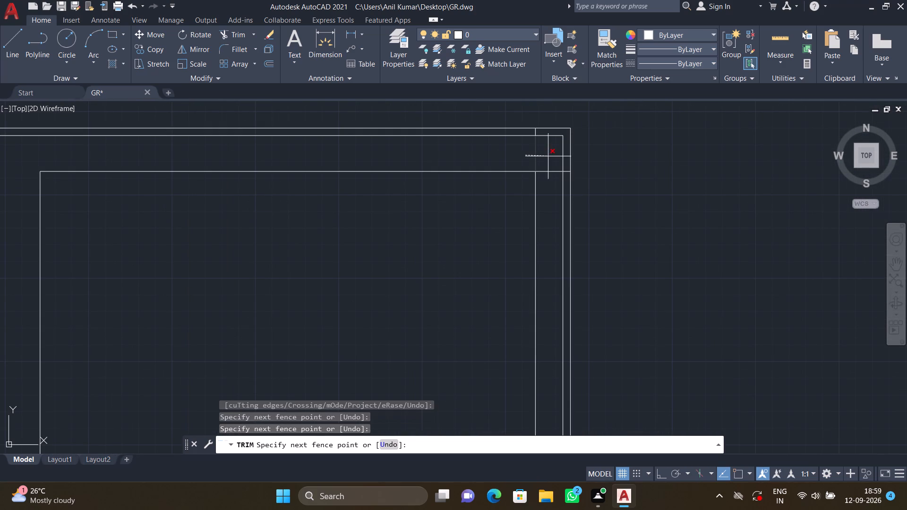
pyautogui.click(549, 157)
pyautogui.scroll(2, 546, 161)
pyautogui.click(546, 169)
pyautogui.click(548, 211)
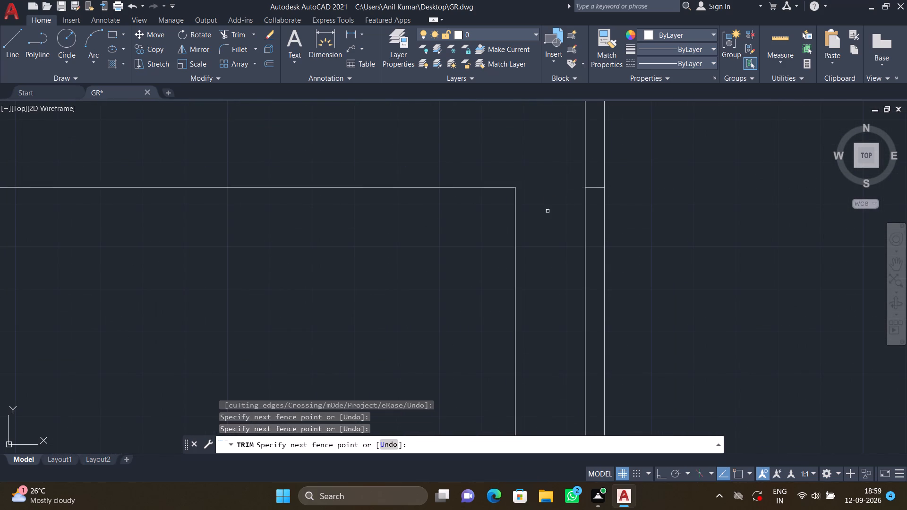
# Trim the two leftover stubs between the double border lines near the upper-right corner and end the Trim command.
pyautogui.scroll(2, 588, 183)
pyautogui.click(590, 182)
pyautogui.click(593, 209)
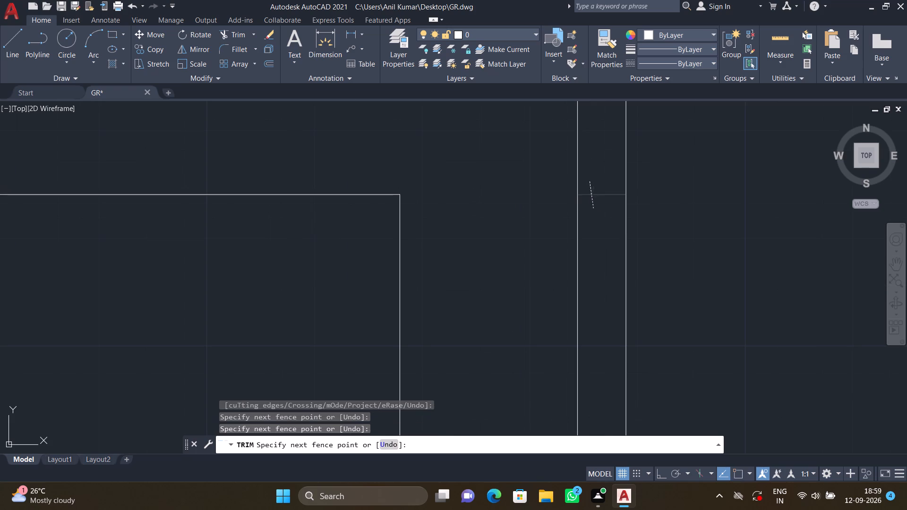
pyautogui.scroll(-3, 545, 196)
pyautogui.scroll(2, 498, 136)
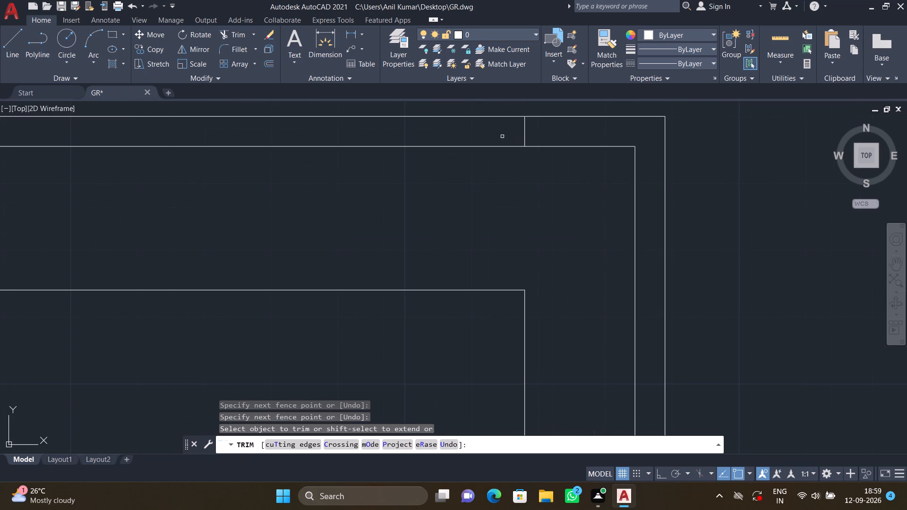
pyautogui.click(502, 136)
pyautogui.click(545, 136)
pyautogui.press('Return')
# With Ortho on, add a vertical linear dimension from the inner rectangle's lower-left corner to the outer border's bottom line.
pyautogui.scroll(-4, 565, 233)
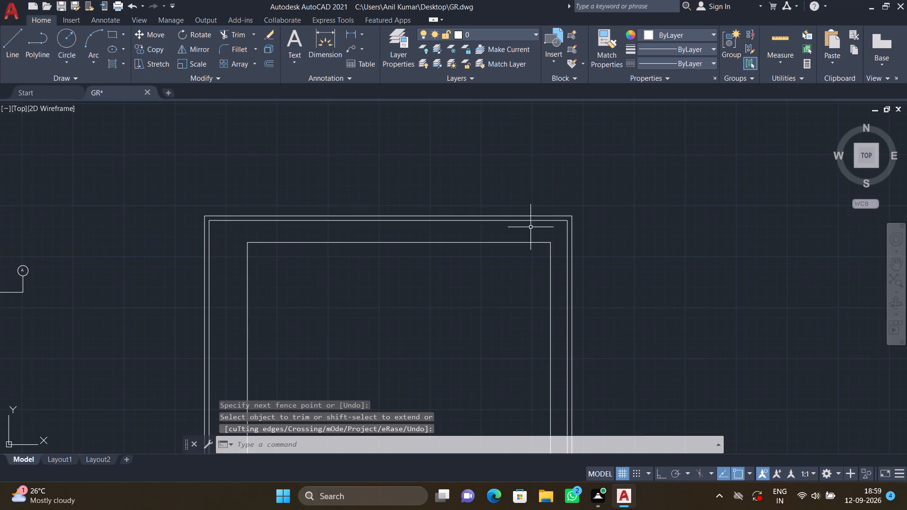
pyautogui.scroll(-2, 520, 241)
pyautogui.scroll(-1, 480, 317)
pyautogui.moveTo(477, 333); pyautogui.dragTo(453, 229, button='middle')
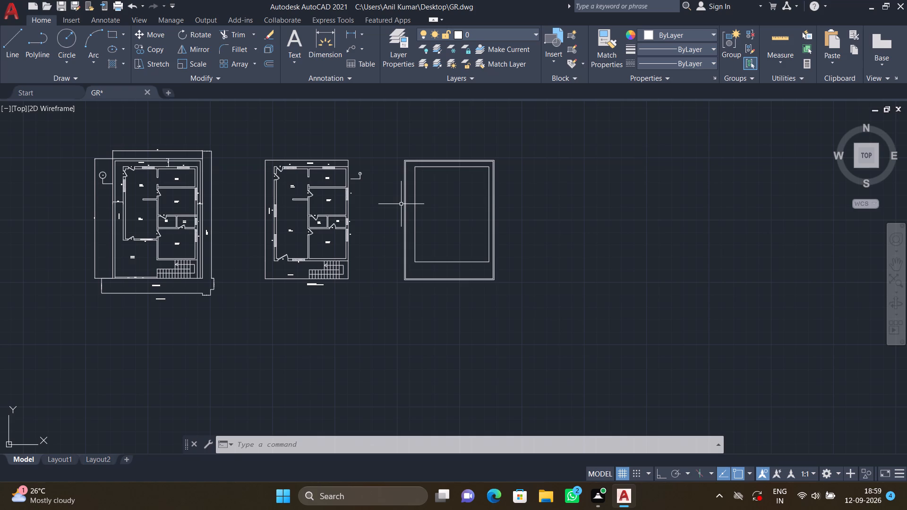
pyautogui.scroll(3, 425, 273)
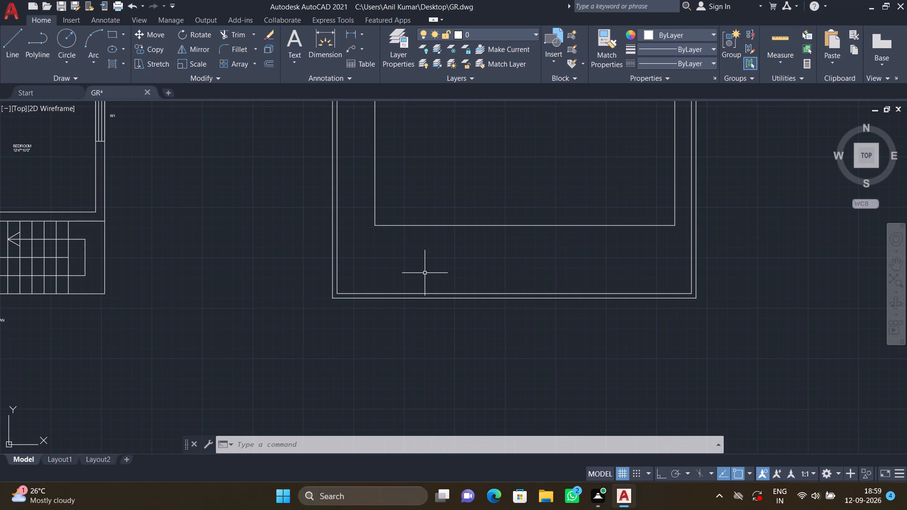
pyautogui.scroll(-2, 418, 231)
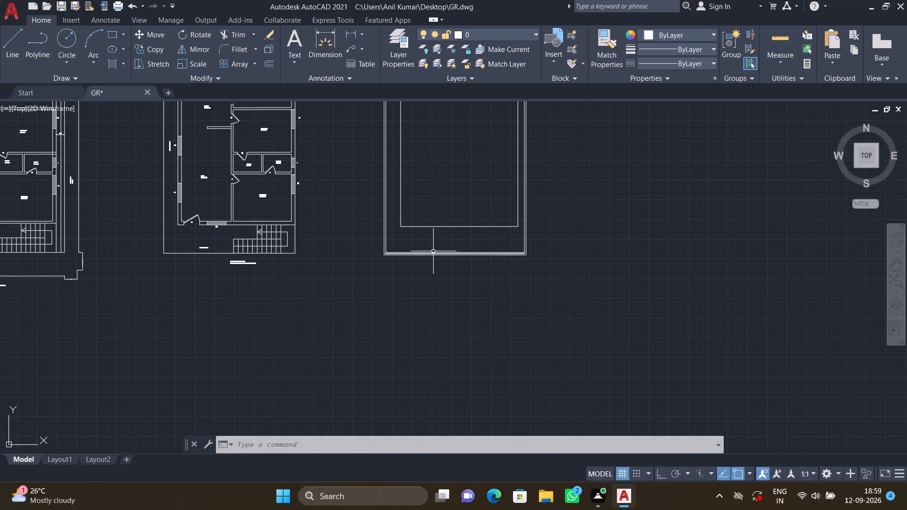
pyautogui.scroll(2, 383, 272)
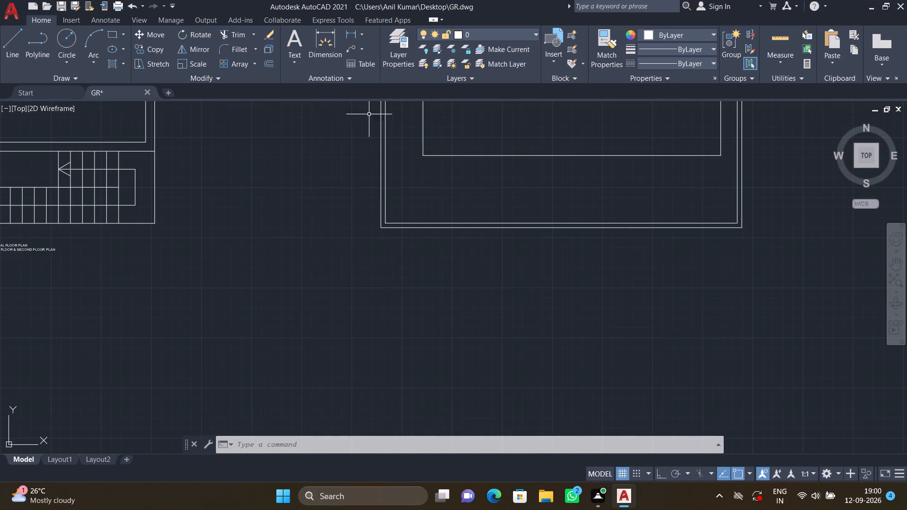
pyautogui.click(359, 36)
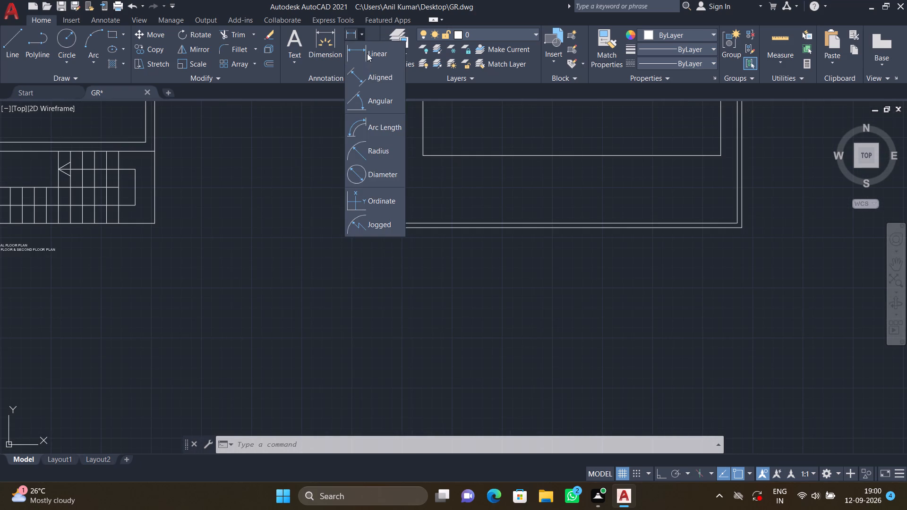
pyautogui.click(367, 53)
pyautogui.scroll(2, 418, 226)
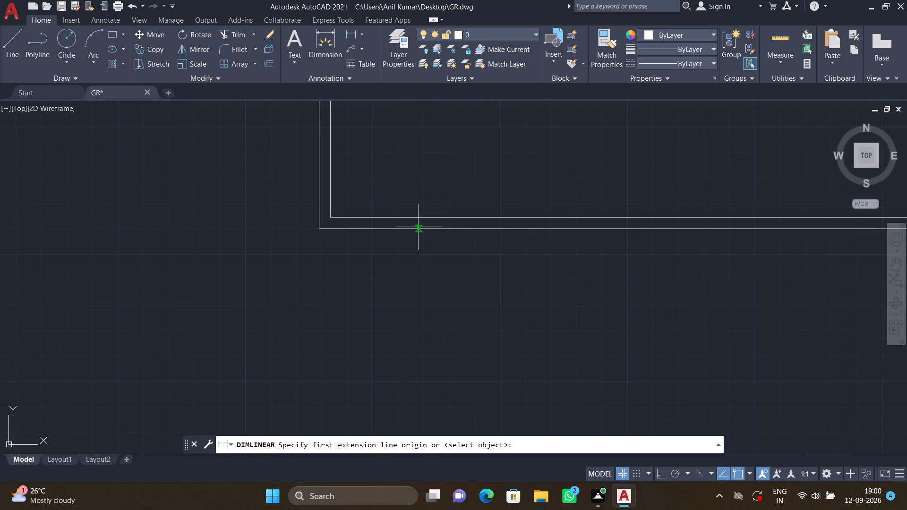
pyautogui.scroll(-2, 419, 227)
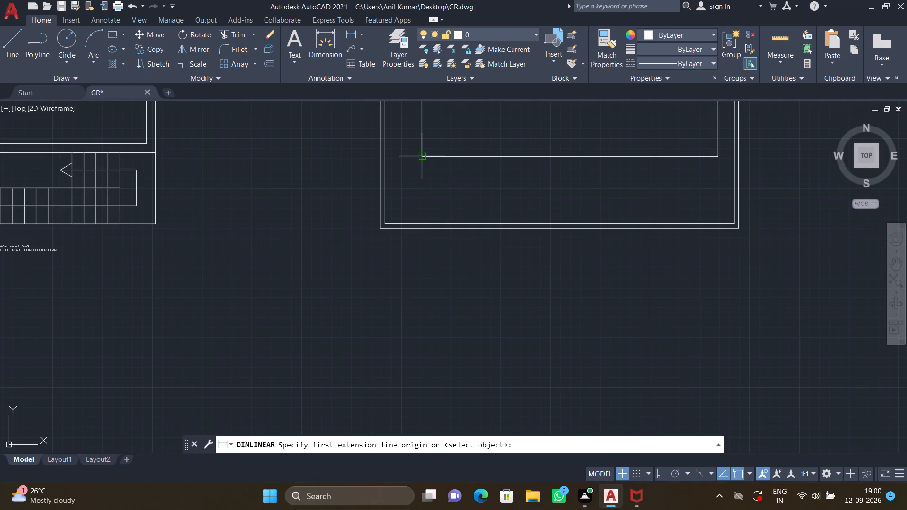
pyautogui.click(423, 159)
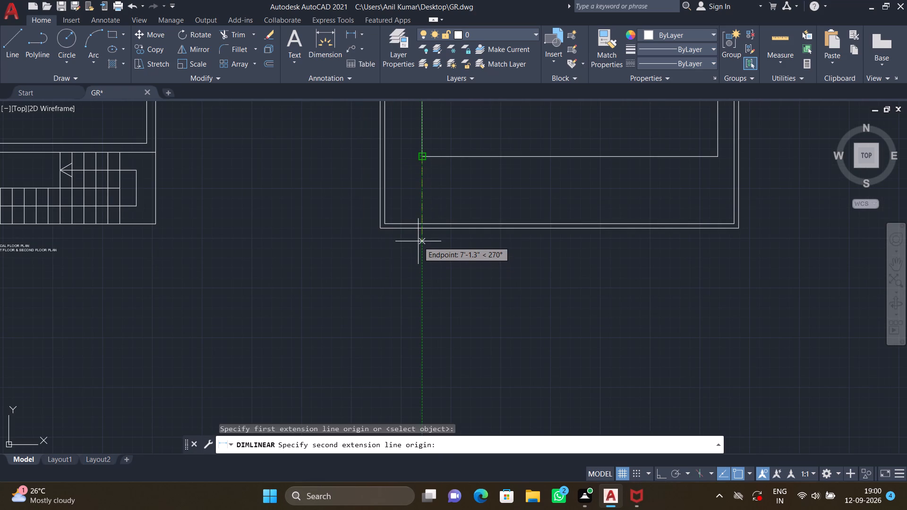
pyautogui.press('F8')
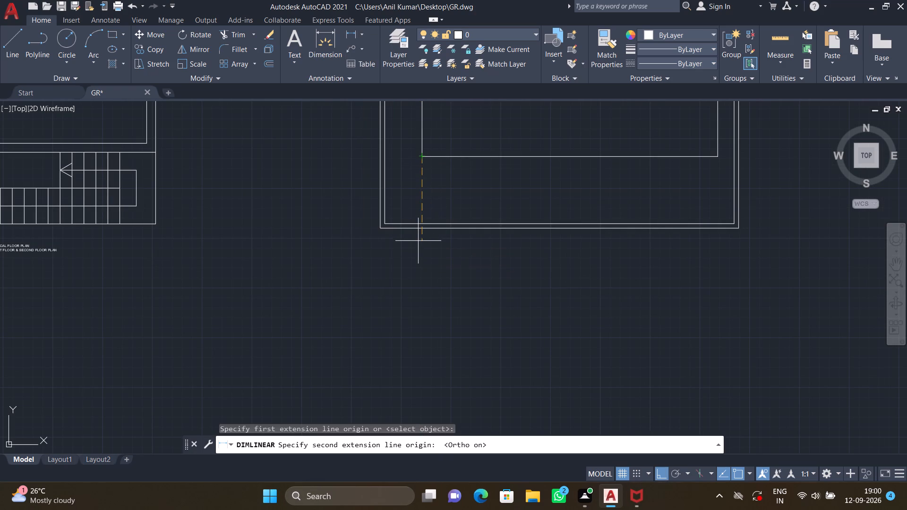
pyautogui.scroll(2, 421, 234)
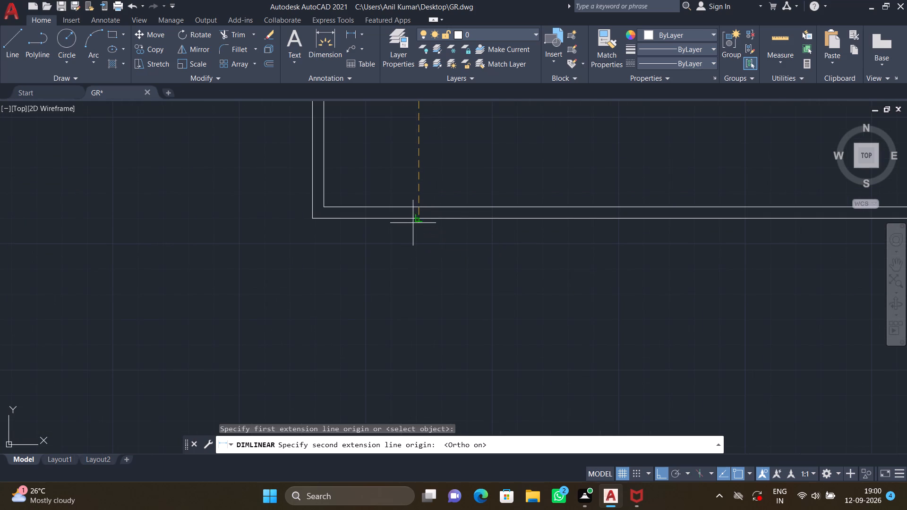
pyautogui.click(418, 220)
pyautogui.scroll(-1, 416, 211)
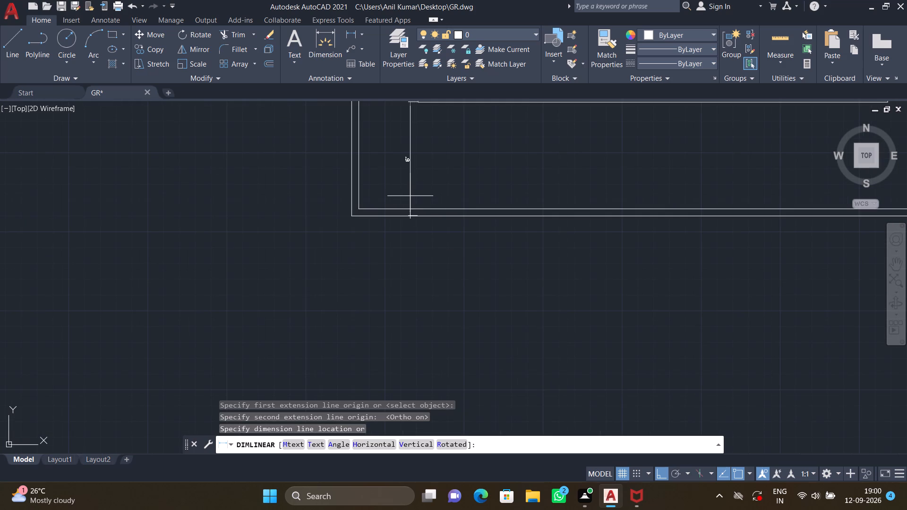
pyautogui.scroll(-3, 427, 196)
pyautogui.moveTo(427, 196); pyautogui.dragTo(436, 233, button='middle')
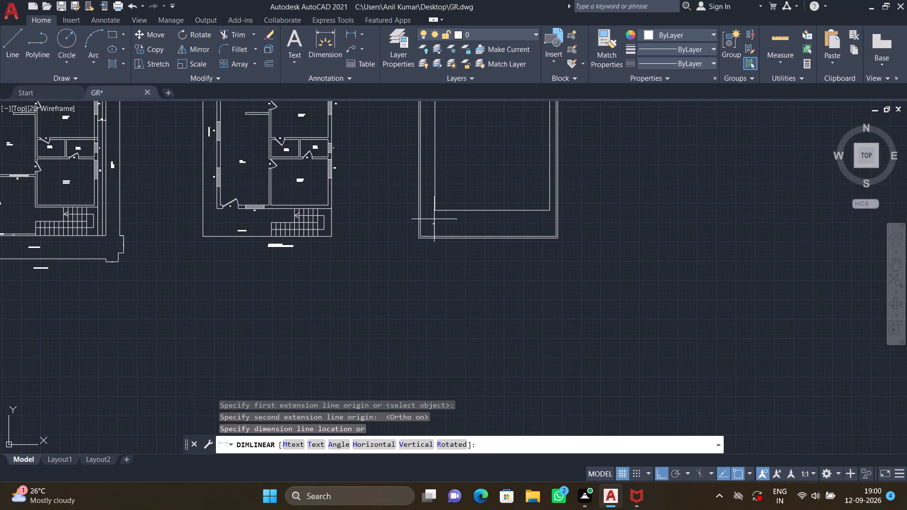
pyautogui.scroll(2, 434, 219)
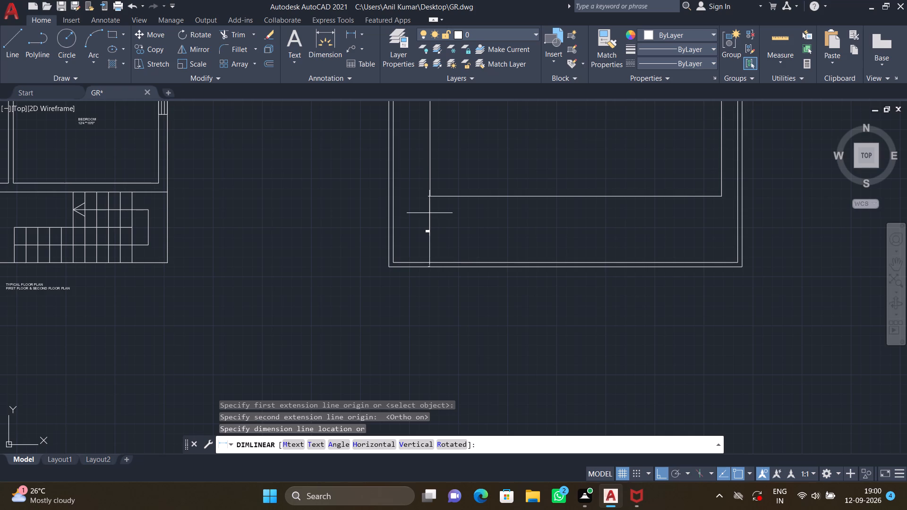
pyautogui.click(430, 213)
pyautogui.scroll(-2, 455, 187)
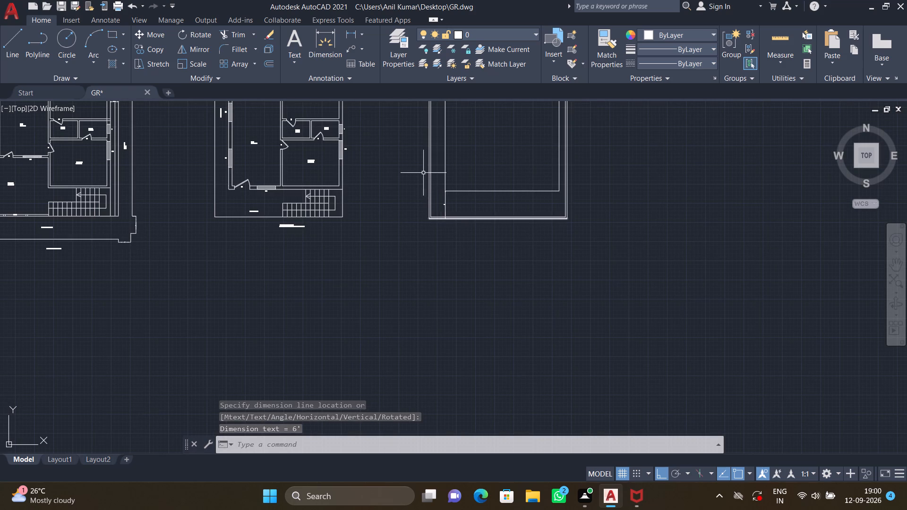
# Add a horizontal linear dimension from the outer border's left line to the inner rectangle's left side, near its upper part.
pyautogui.moveTo(423, 172); pyautogui.dragTo(455, 283, button='middle')
pyautogui.moveTo(465, 183); pyautogui.dragTo(464, 218, button='middle')
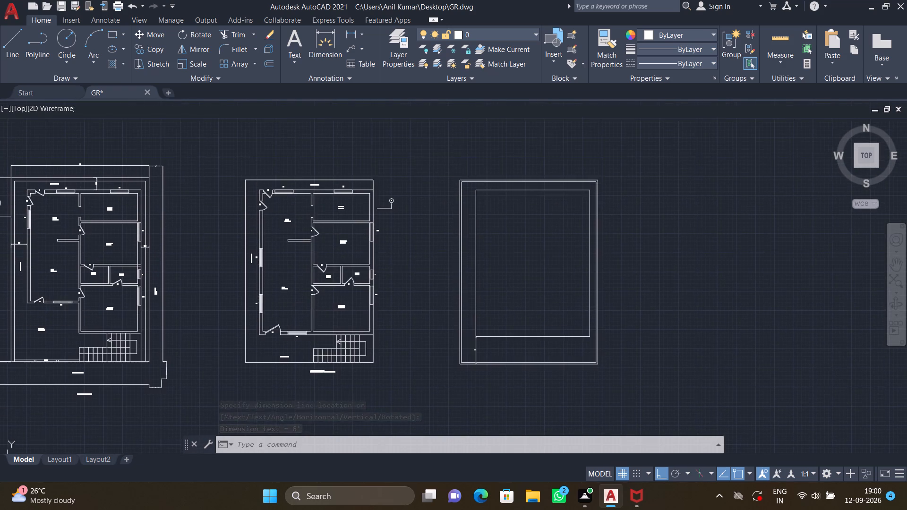
pyautogui.scroll(3, 459, 220)
pyautogui.press('space')
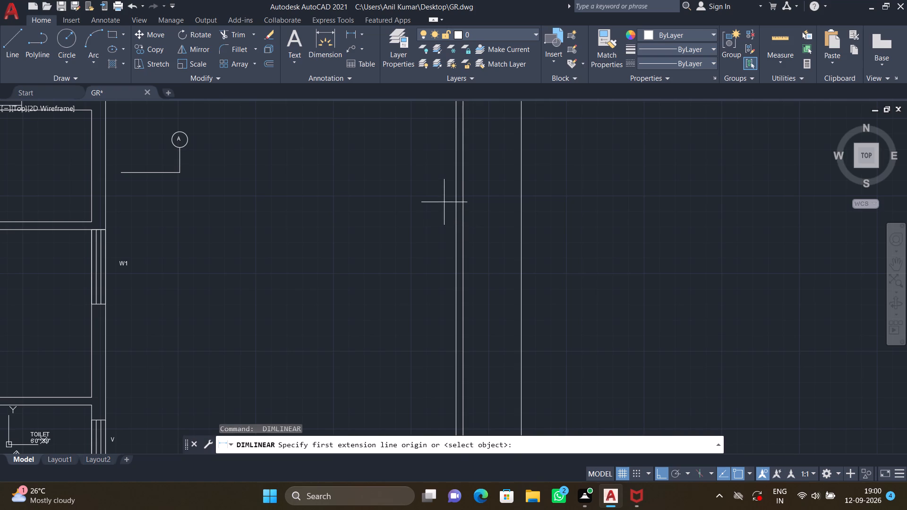
pyautogui.scroll(-2, 446, 170)
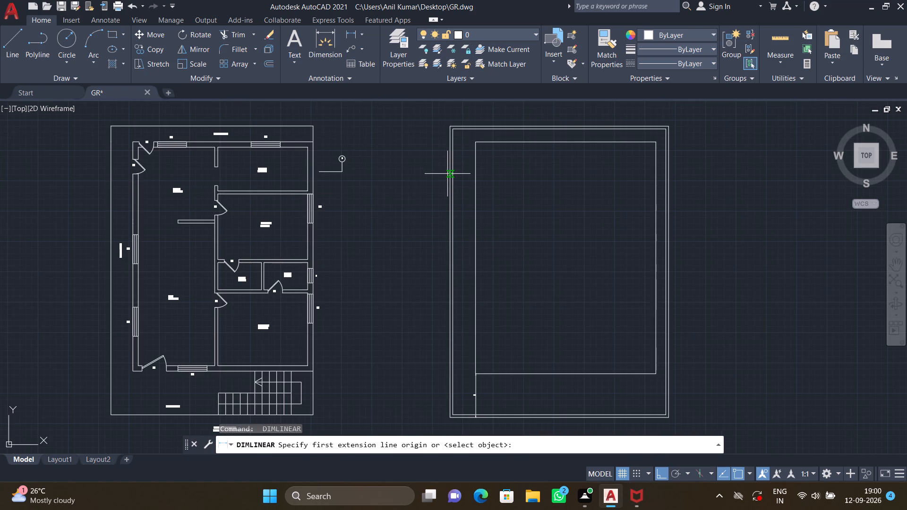
pyautogui.scroll(2, 447, 174)
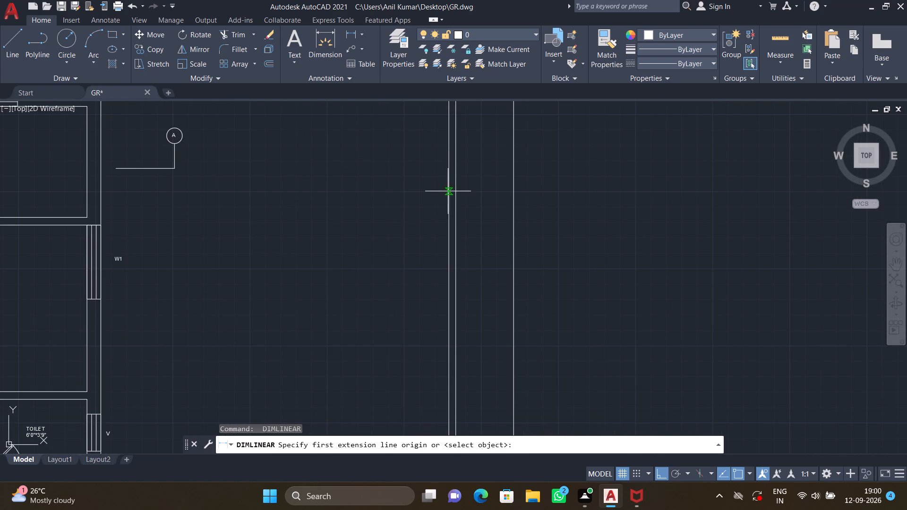
pyautogui.click(448, 191)
pyautogui.click(513, 192)
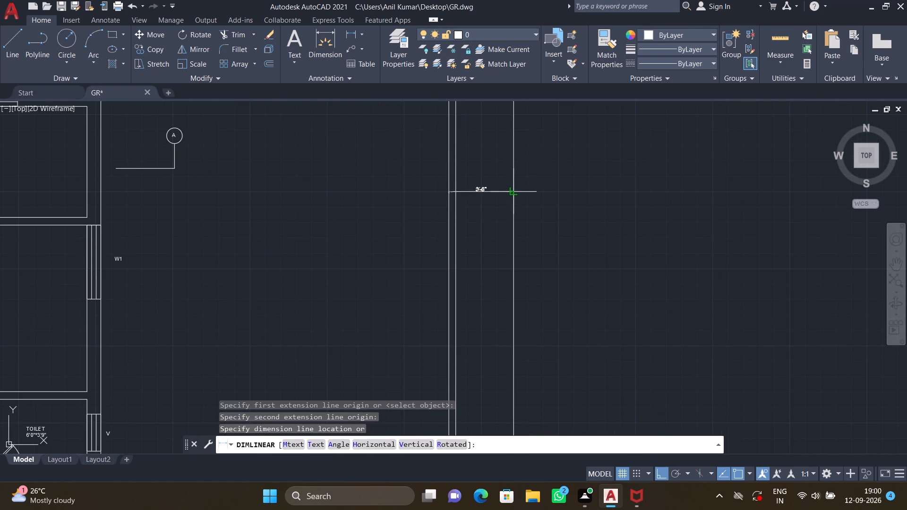
pyautogui.click(503, 181)
# Add a vertical linear dimension from the outer border's top line down to the inner rectangle's top side.
pyautogui.scroll(-3, 507, 156)
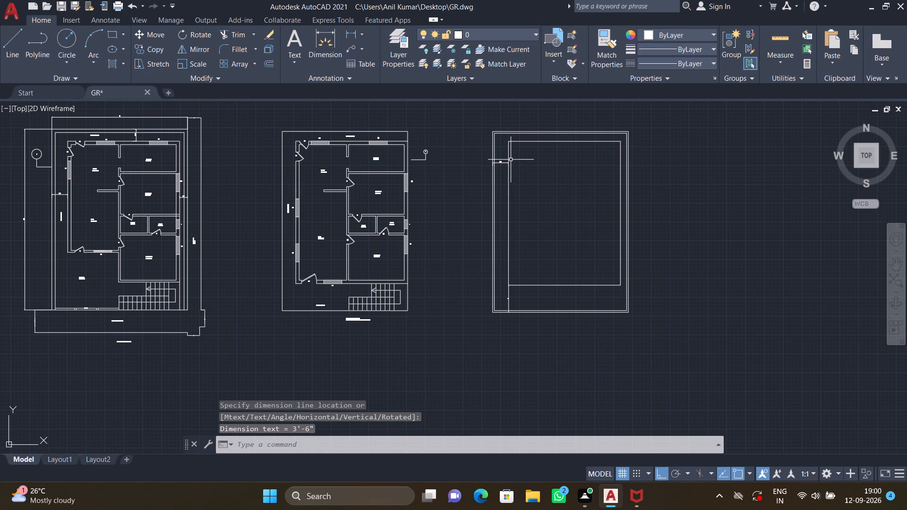
pyautogui.moveTo(524, 153); pyautogui.dragTo(464, 218, button='middle')
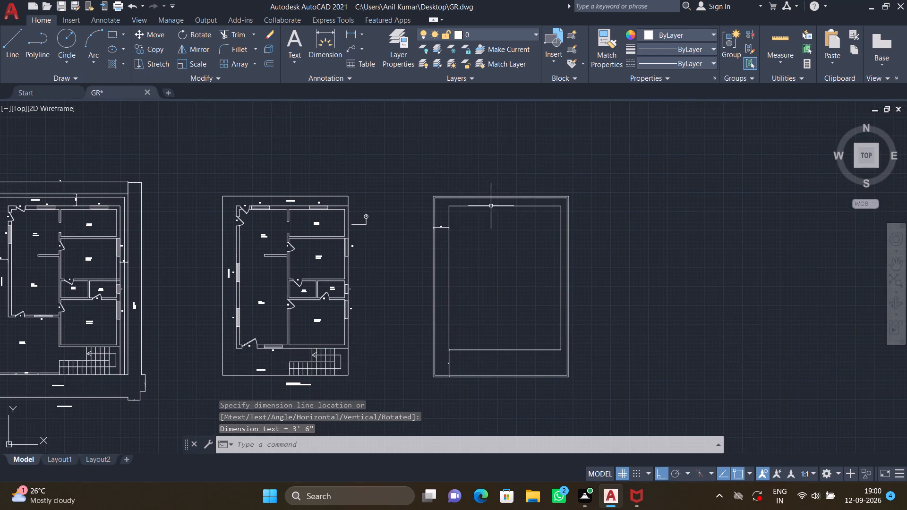
pyautogui.scroll(2, 510, 195)
pyautogui.press('space')
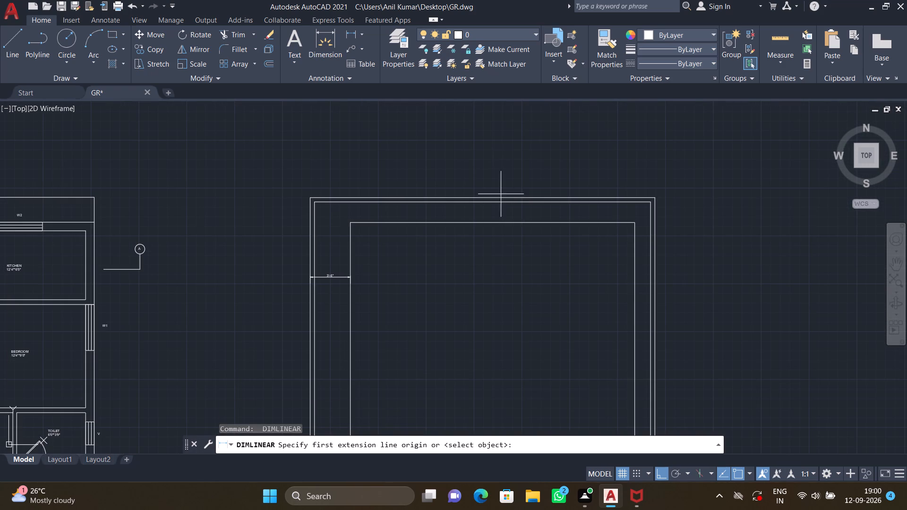
pyautogui.scroll(2, 501, 193)
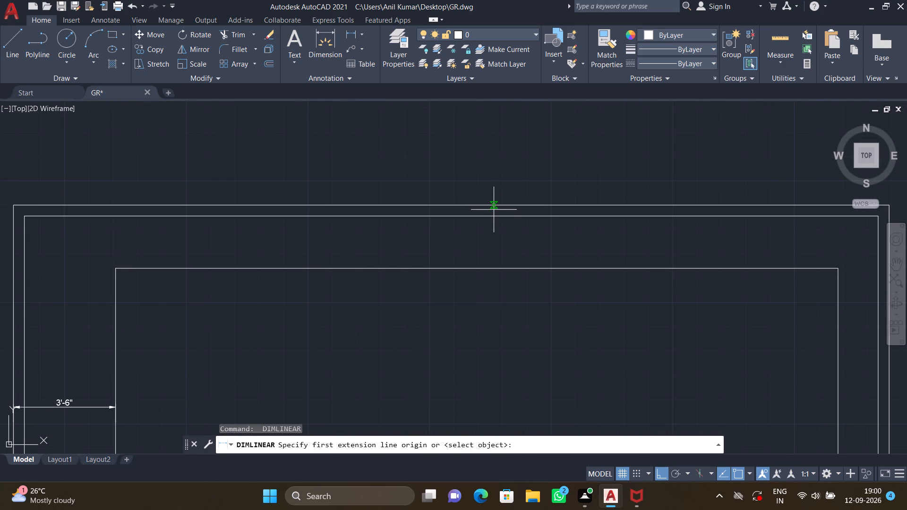
pyautogui.click(567, 204)
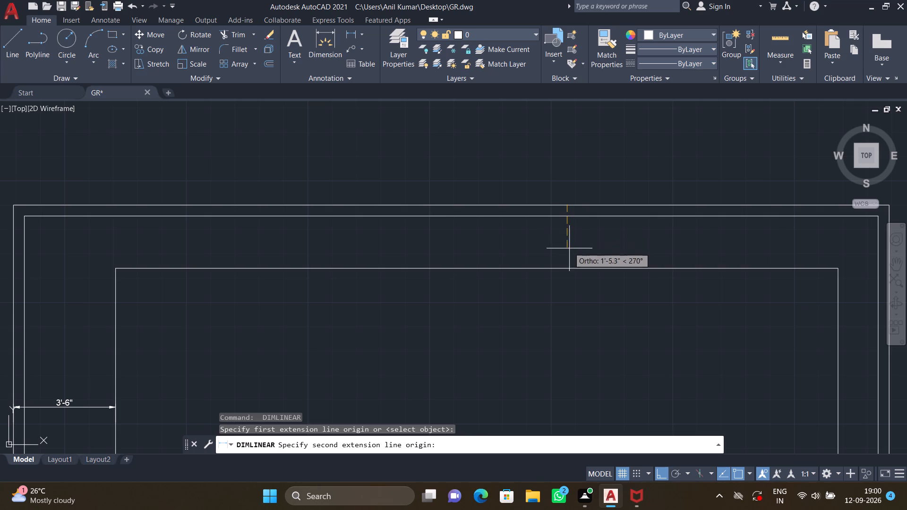
pyautogui.click(567, 268)
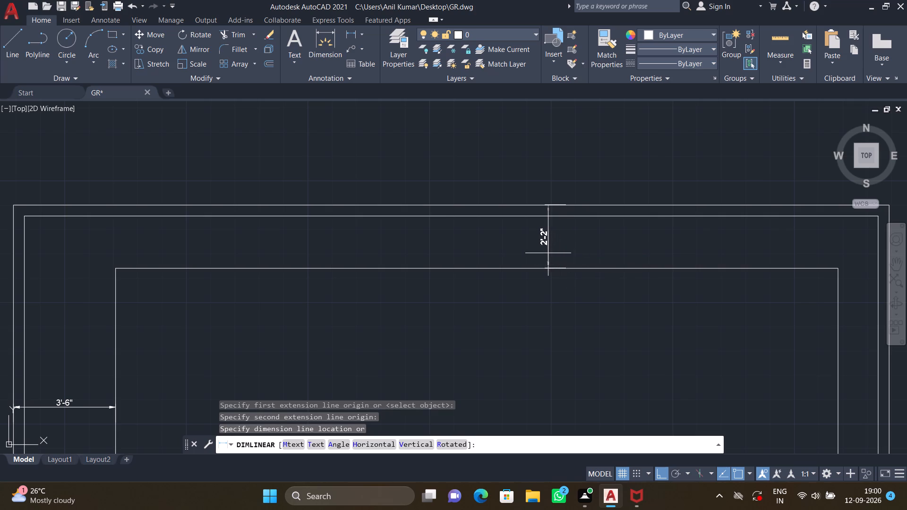
pyautogui.click(548, 253)
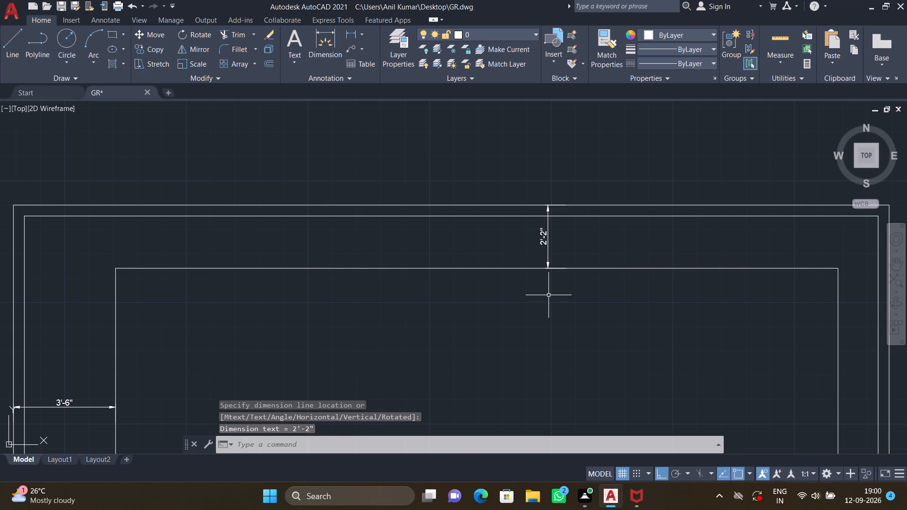
# Add a horizontal linear dimension from the inner rectangle's right side to the outer border's right line.
pyautogui.scroll(-2, 548, 294)
pyautogui.scroll(-1, 582, 315)
pyautogui.moveTo(581, 326); pyautogui.dragTo(487, 259, button='middle')
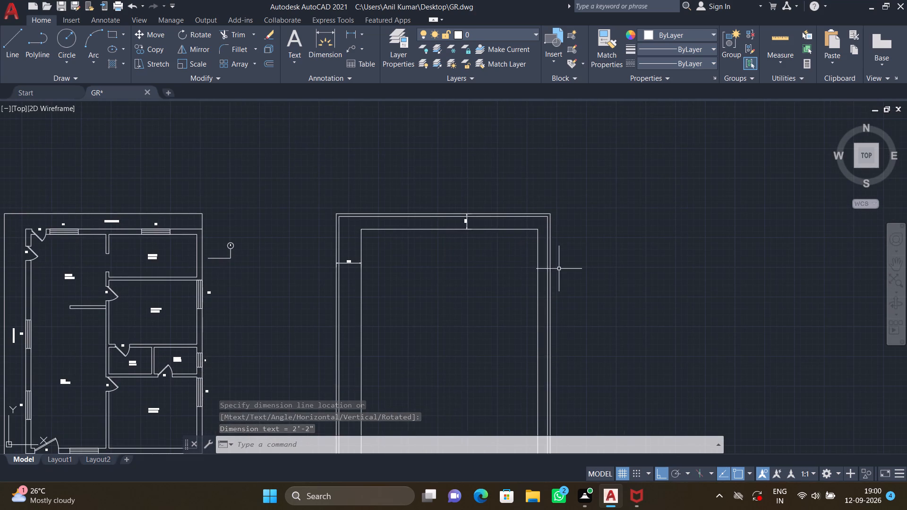
pyautogui.scroll(3, 549, 266)
pyautogui.press('space')
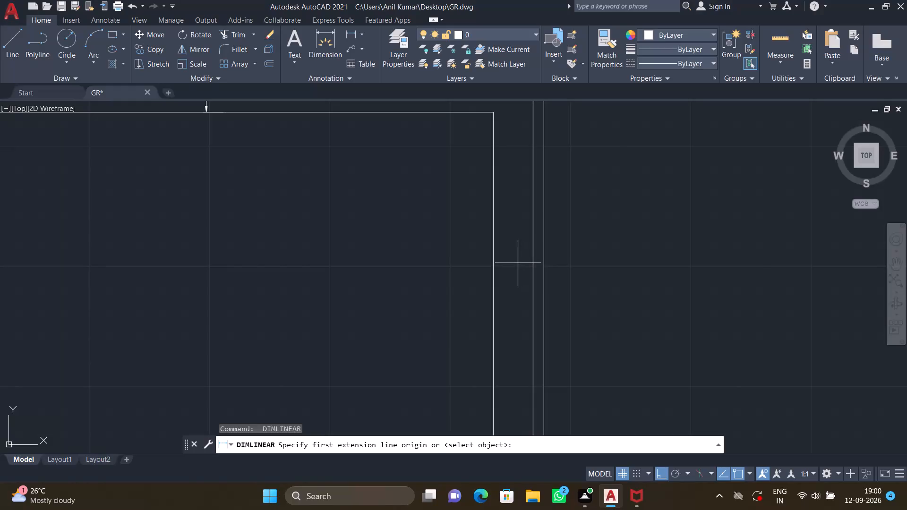
pyautogui.click(493, 346)
pyautogui.scroll(2, 538, 340)
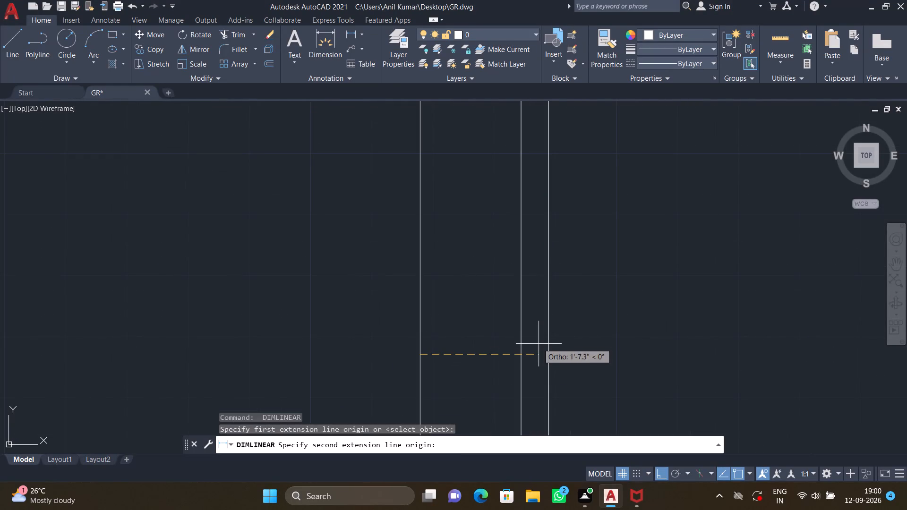
pyautogui.click(545, 356)
pyautogui.click(526, 338)
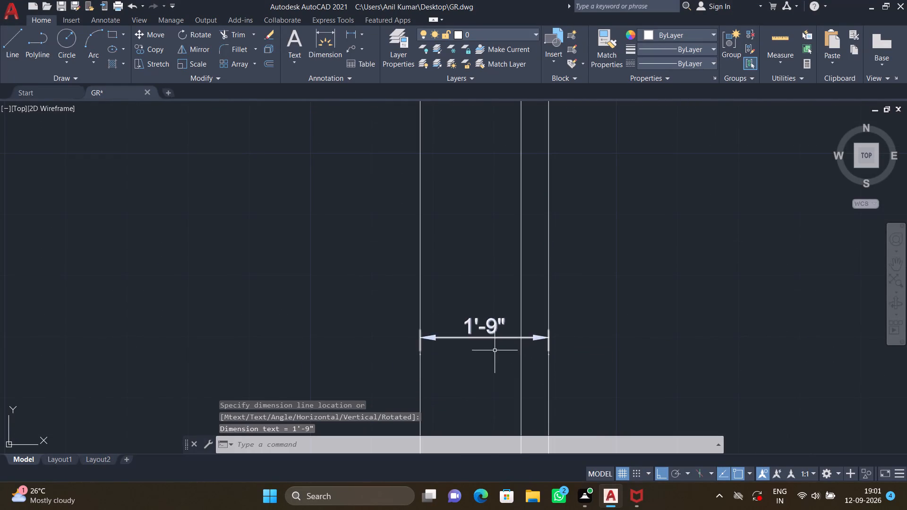
# Draw a vertical line from the inner rectangle's lower-right corner down to the outer border's bottom line.
pyautogui.scroll(-3, 491, 352)
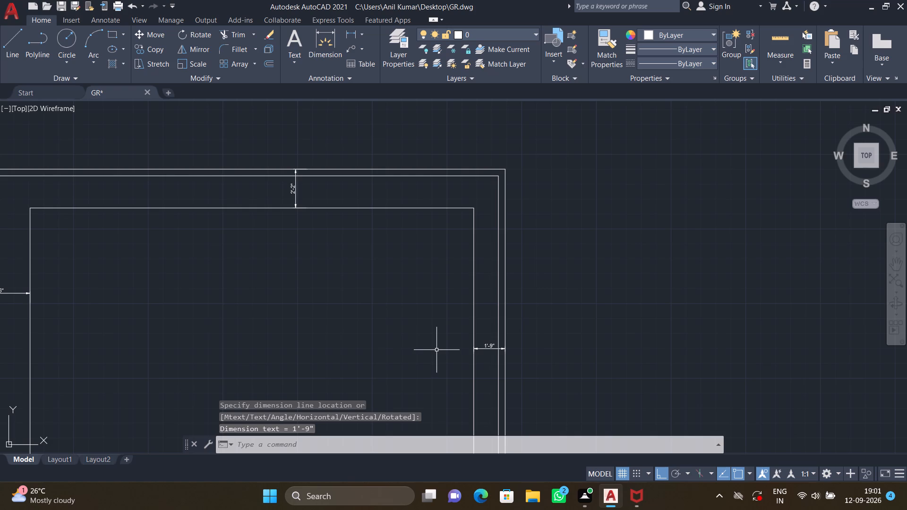
pyautogui.scroll(-3, 416, 353)
pyautogui.moveTo(395, 365); pyautogui.dragTo(395, 364, button='middle')
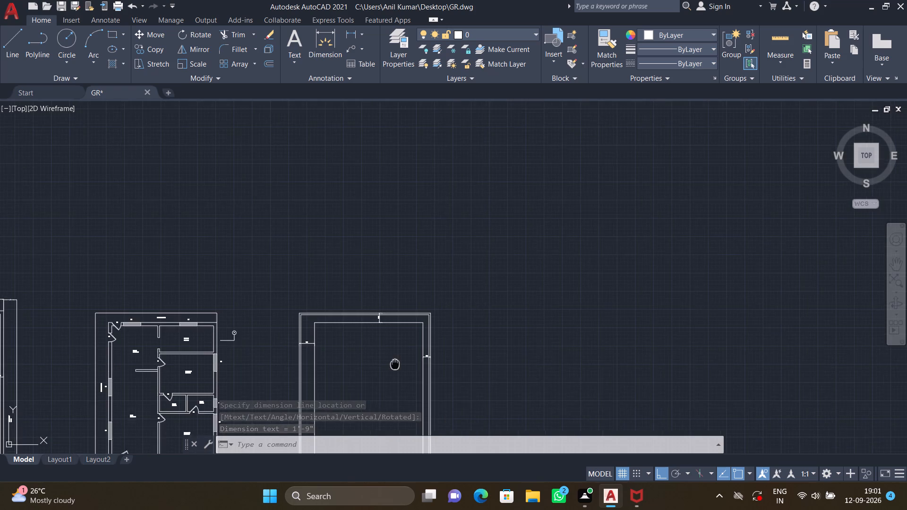
pyautogui.moveTo(395, 364); pyautogui.dragTo(424, 258, button='middle')
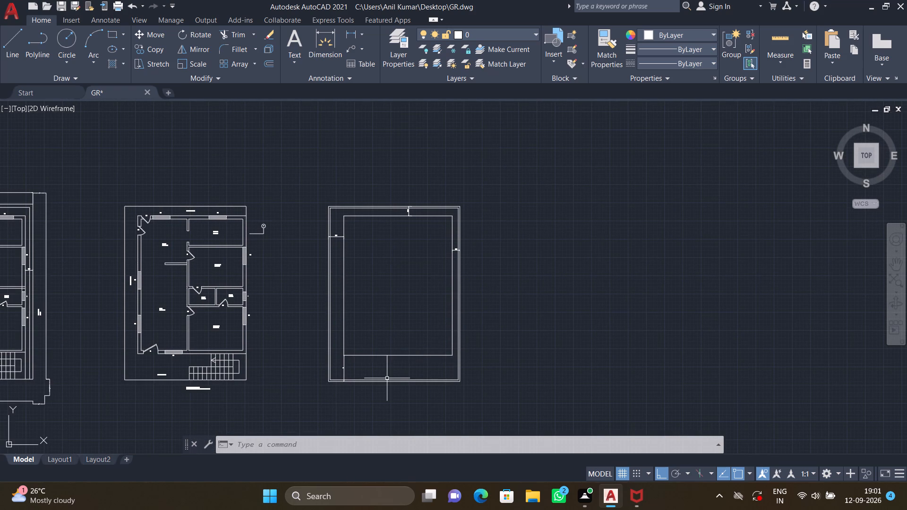
pyautogui.scroll(2, 402, 380)
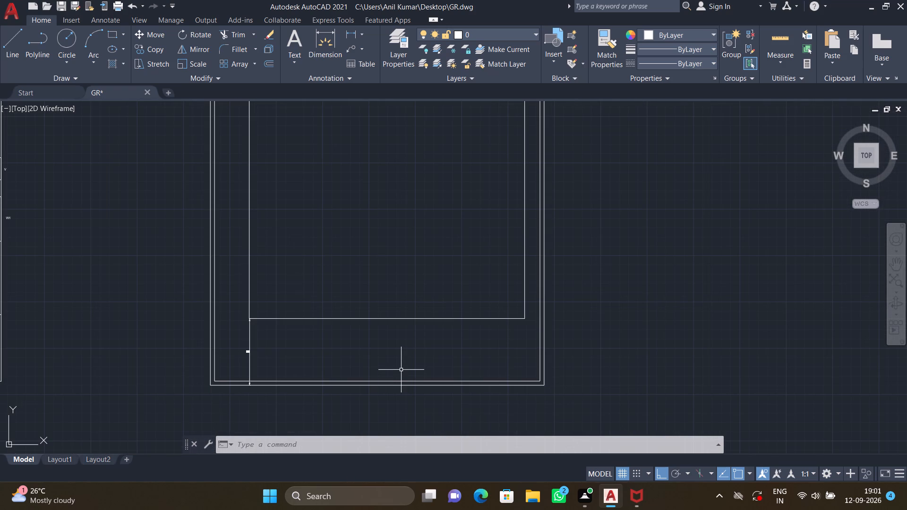
pyautogui.press('l')
pyautogui.press('Return')
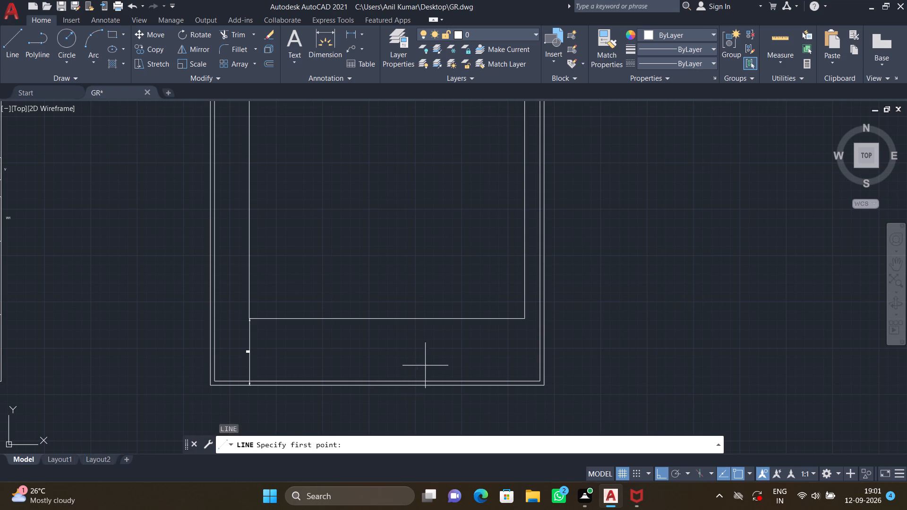
pyautogui.scroll(2, 509, 345)
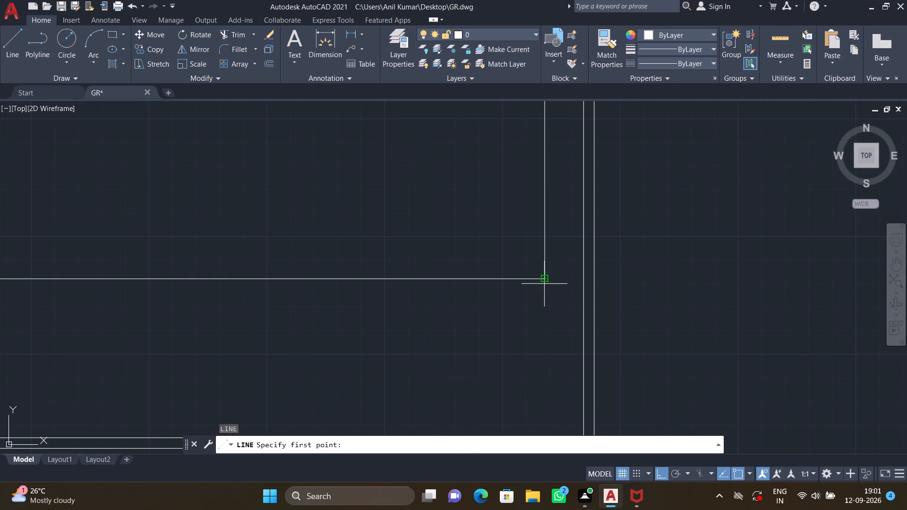
pyautogui.moveTo(544, 280); pyautogui.dragTo(544, 291)
pyautogui.scroll(-2, 543, 325)
pyautogui.moveTo(534, 345); pyautogui.dragTo(533, 345, button='middle')
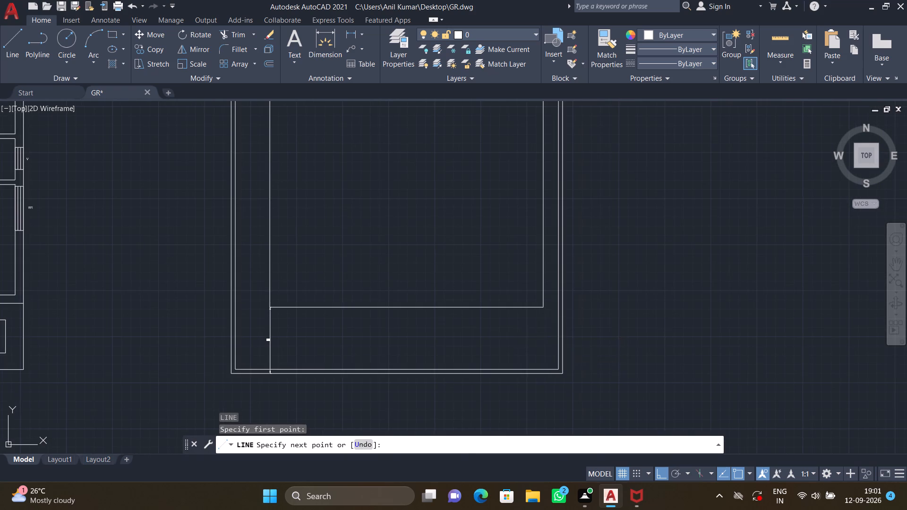
pyautogui.moveTo(533, 345); pyautogui.dragTo(514, 278, button='middle')
pyautogui.scroll(1, 520, 302)
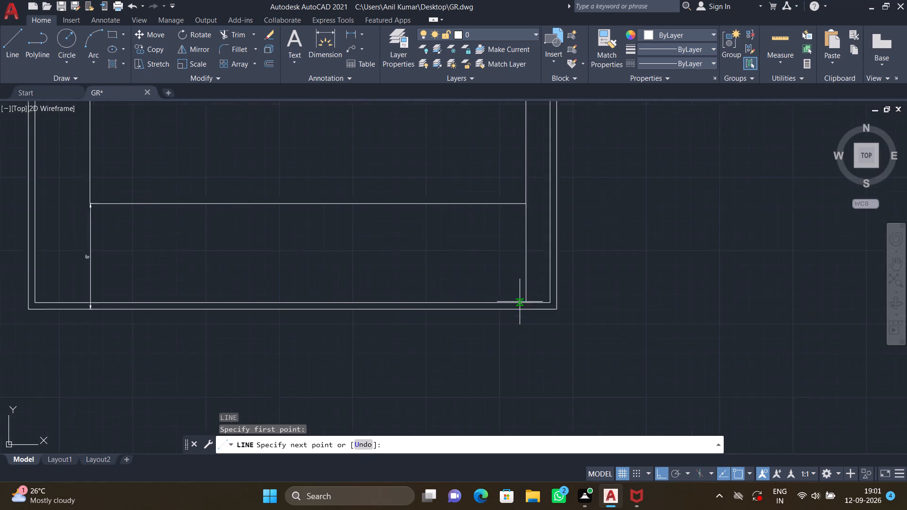
pyautogui.scroll(1, 520, 302)
pyautogui.click(526, 315)
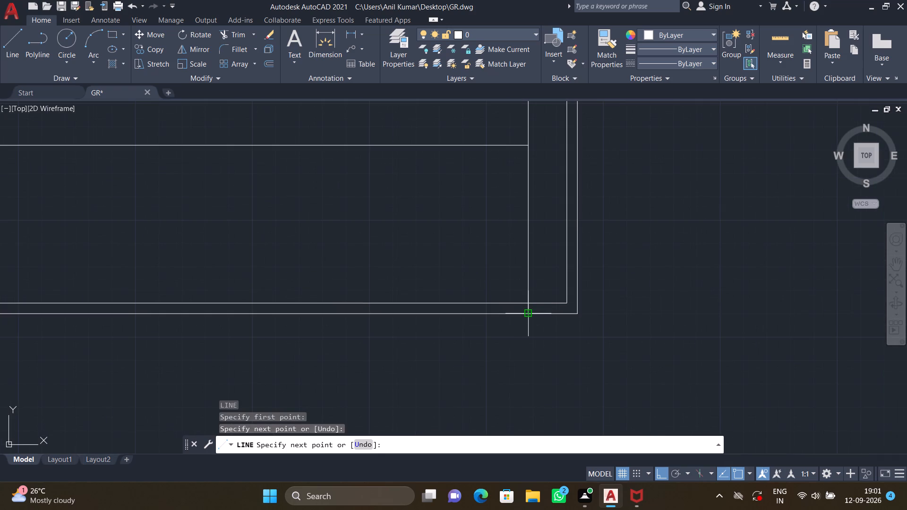
pyautogui.press('Return')
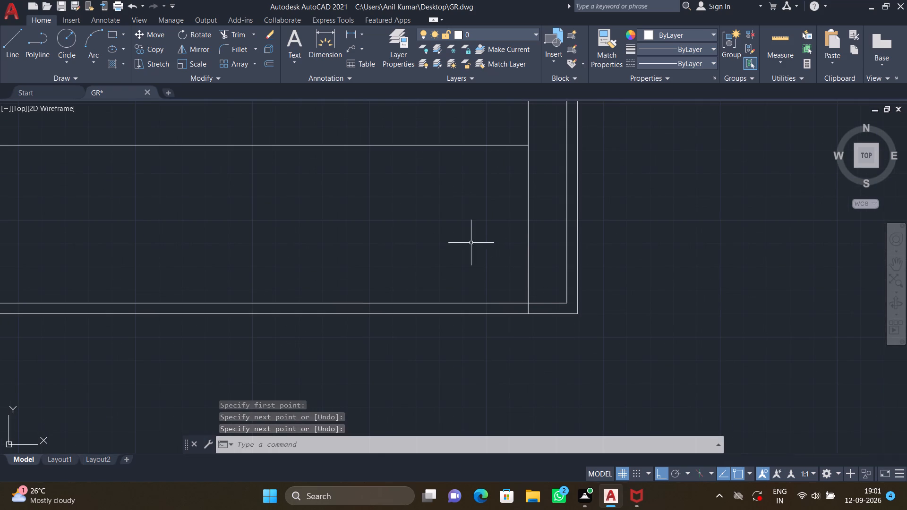
# Offset the new vertical line below the inner rectangle's lower-right corner 3' to the left.
pyautogui.press('o')
pyautogui.press('Return')
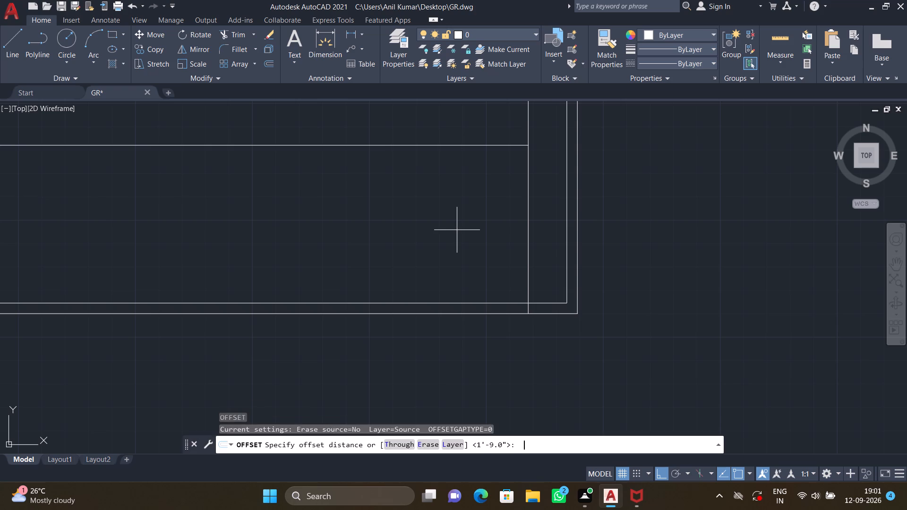
pyautogui.scroll(-1, 457, 230)
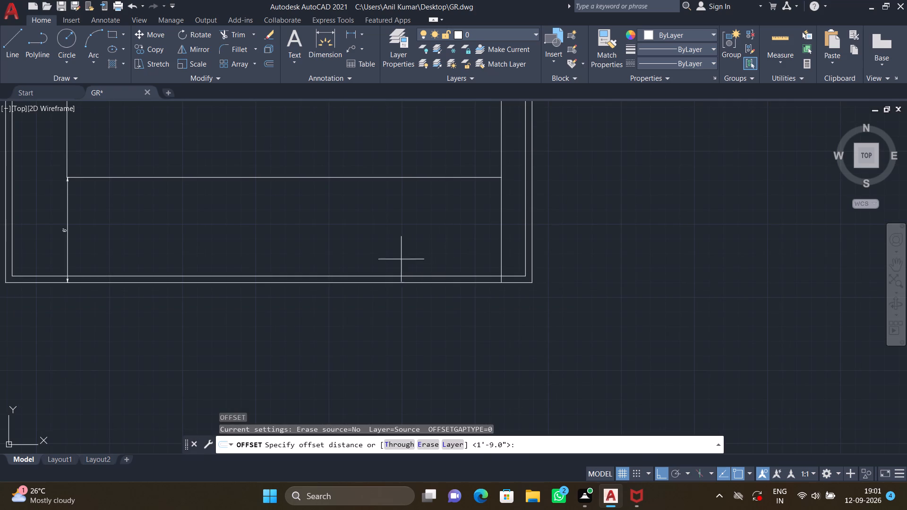
pyautogui.moveTo(370, 260); pyautogui.dragTo(482, 212, button='middle')
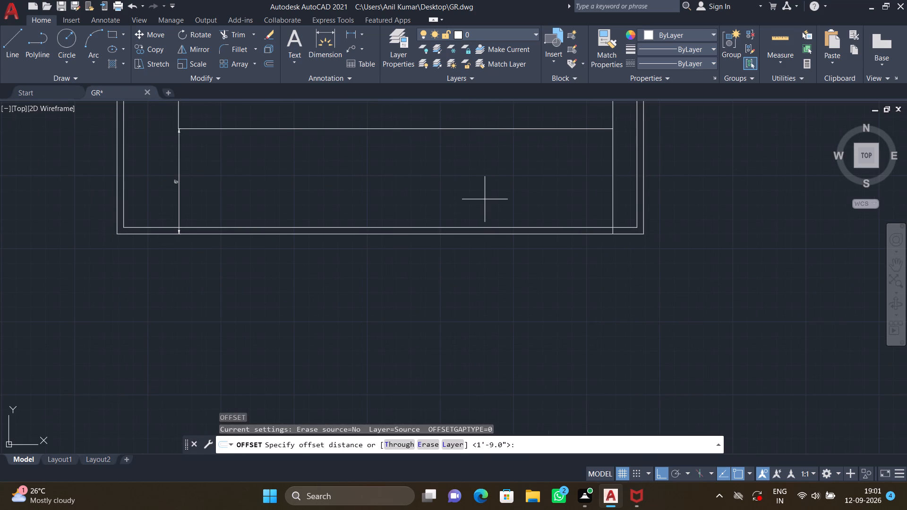
pyautogui.write("3'")
pyautogui.press('Return')
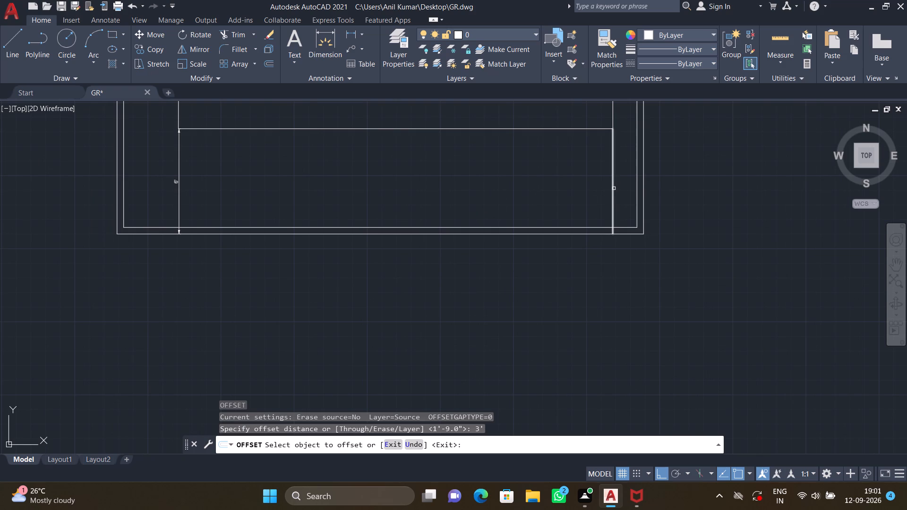
pyautogui.click(613, 187)
pyautogui.click(561, 198)
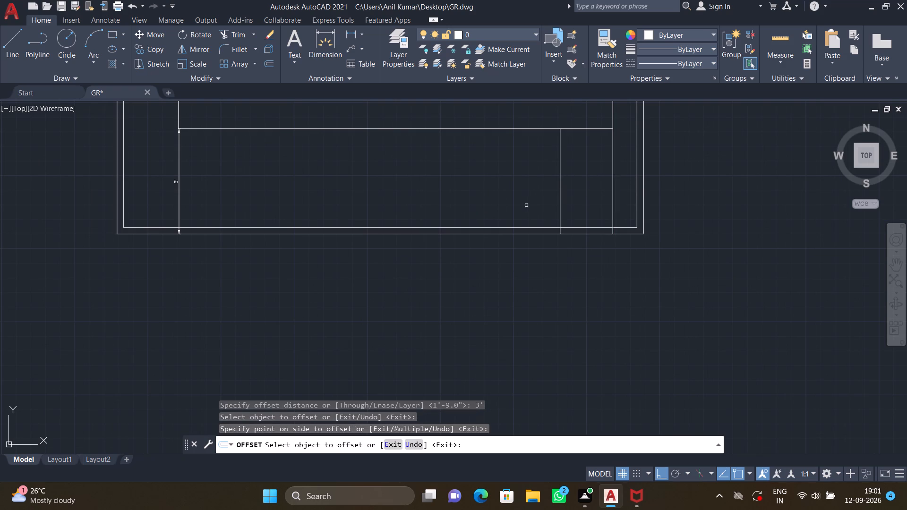
pyautogui.press('Return')
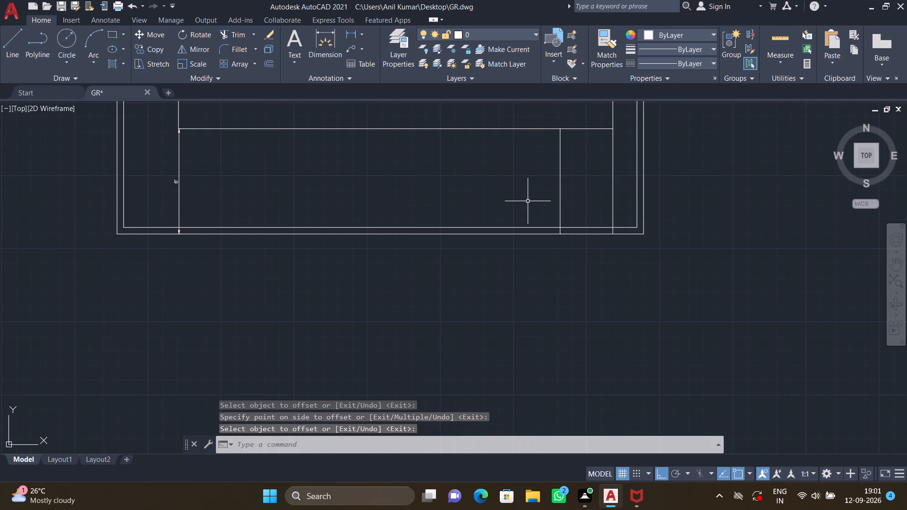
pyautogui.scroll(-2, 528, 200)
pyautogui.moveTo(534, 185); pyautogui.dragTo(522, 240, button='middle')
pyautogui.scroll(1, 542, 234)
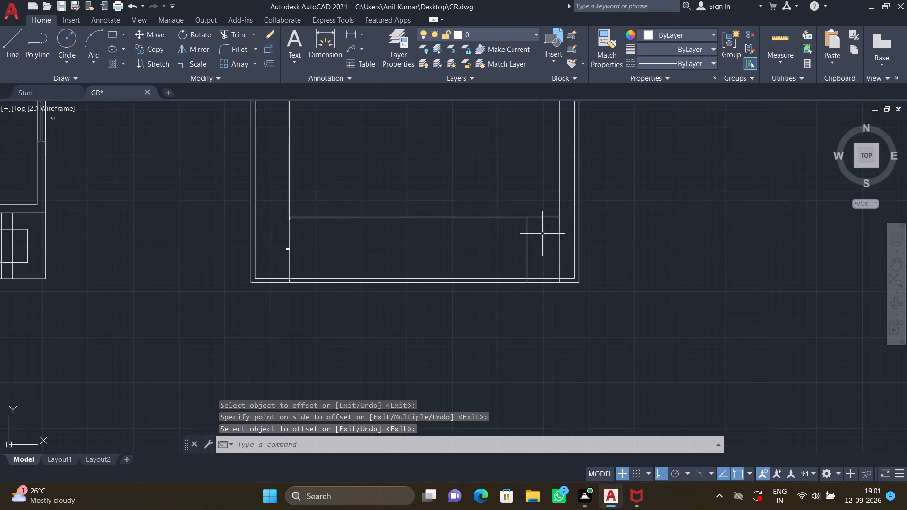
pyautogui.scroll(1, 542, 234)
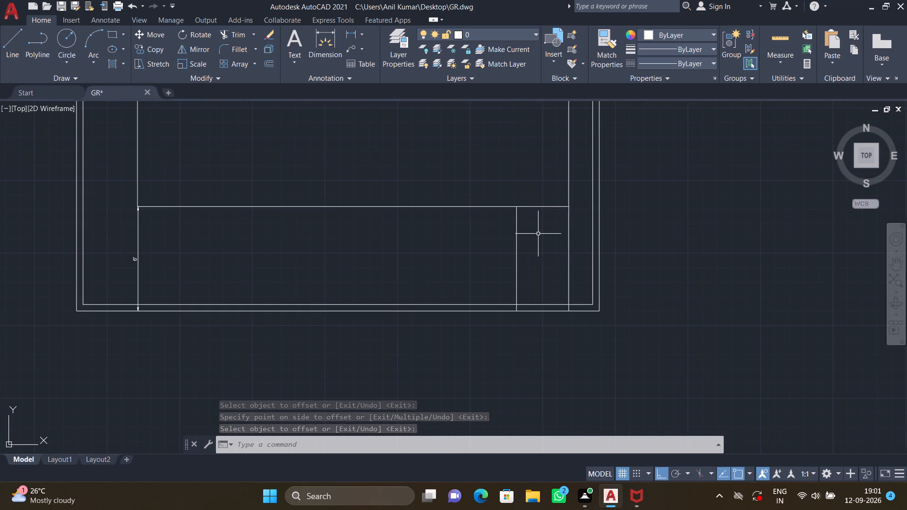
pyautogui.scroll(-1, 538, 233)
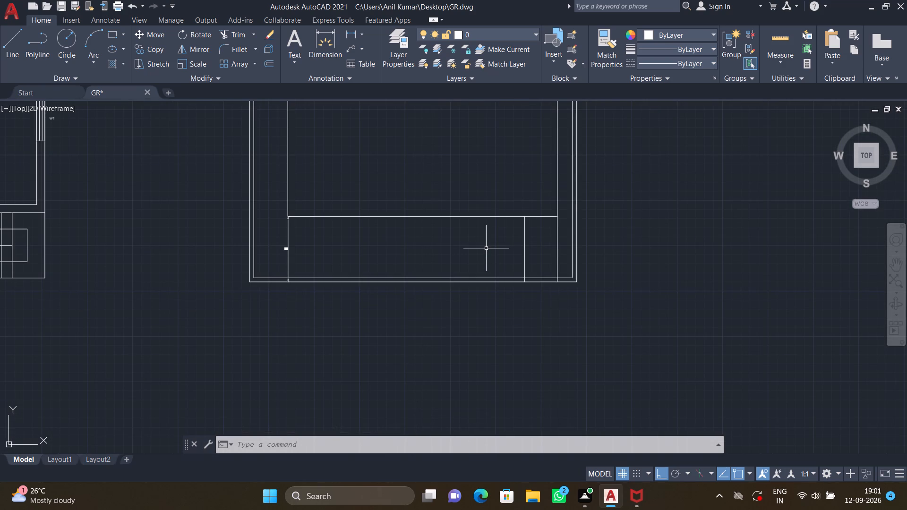
# Offset the vertical line in the bottom strip repeatedly to the left at 1' spacing, adding ten tread lines.
pyautogui.press('o')
pyautogui.press('Return')
pyautogui.write("1'")
pyautogui.press('Return')
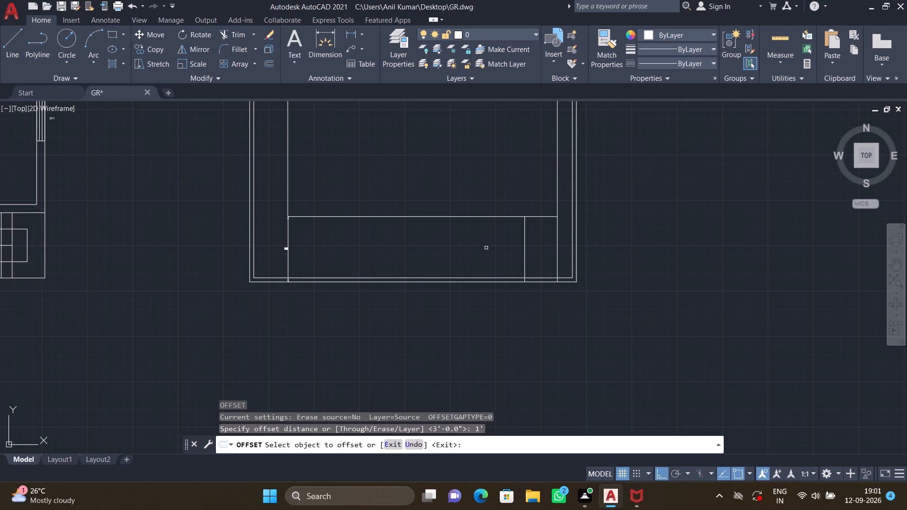
pyautogui.scroll(1, 522, 243)
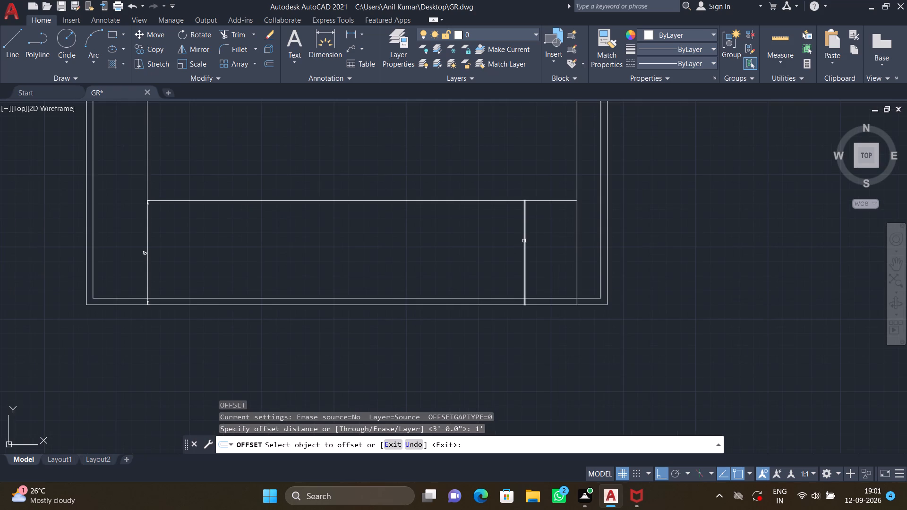
pyautogui.click(524, 240)
pyautogui.click(488, 236)
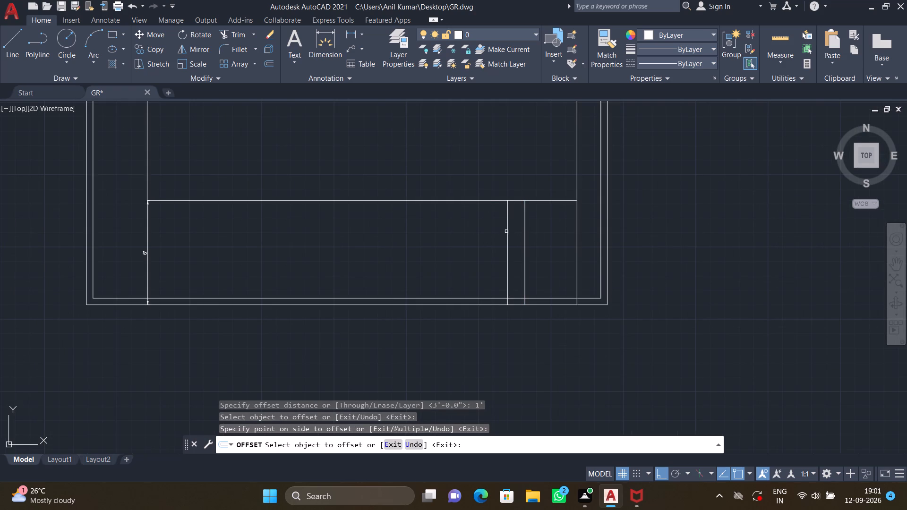
pyautogui.click(506, 231)
pyautogui.click(475, 239)
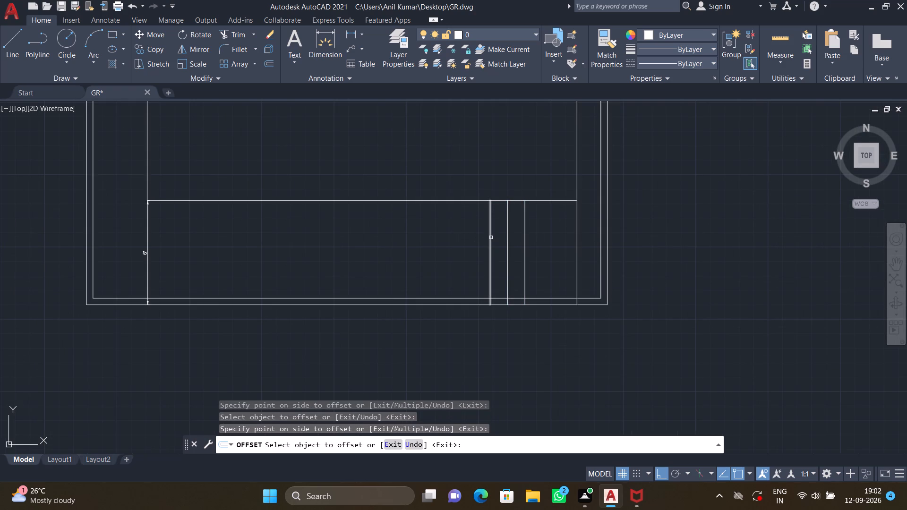
pyautogui.click(491, 237)
pyautogui.click(468, 238)
pyautogui.click(474, 238)
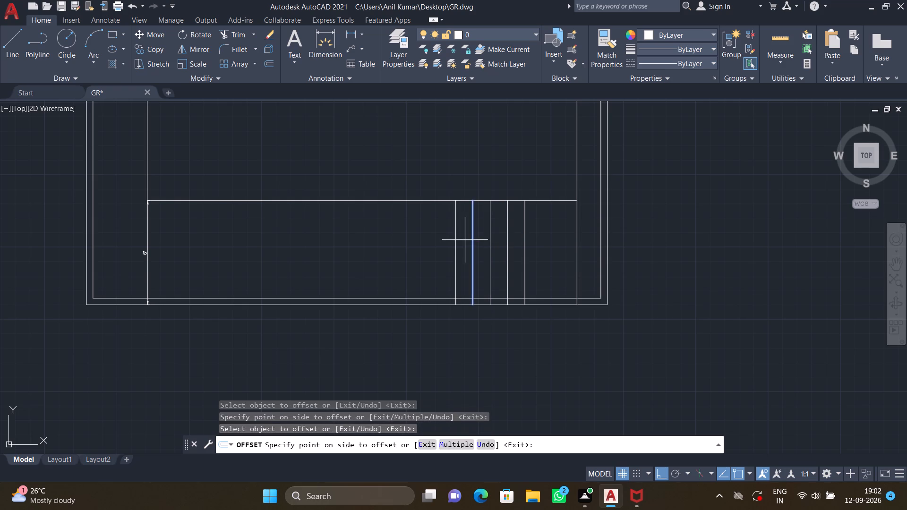
pyautogui.click(465, 240)
pyautogui.click(454, 244)
pyautogui.click(447, 244)
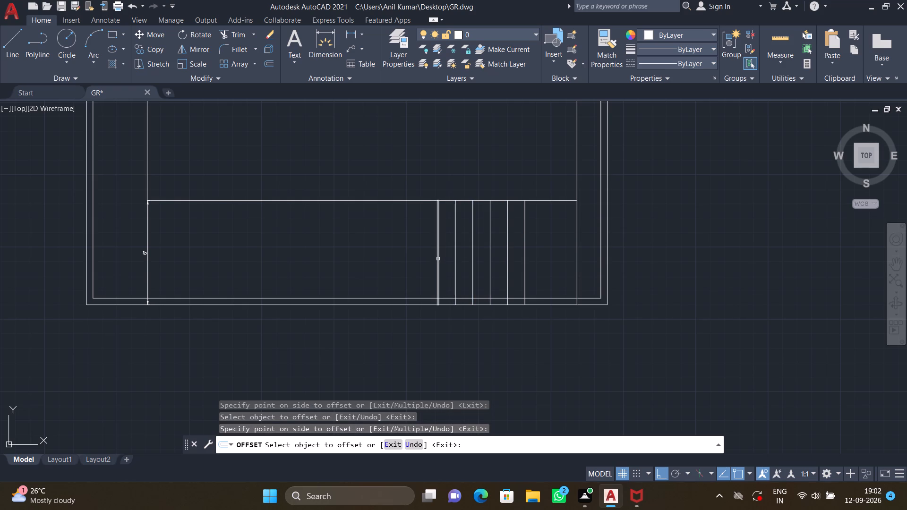
pyautogui.click(438, 259)
pyautogui.click(400, 266)
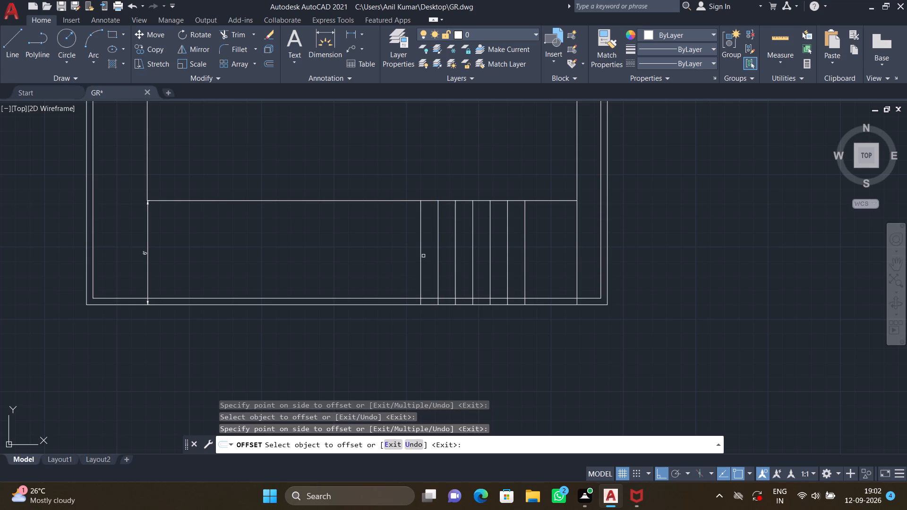
pyautogui.click(420, 254)
pyautogui.click(385, 258)
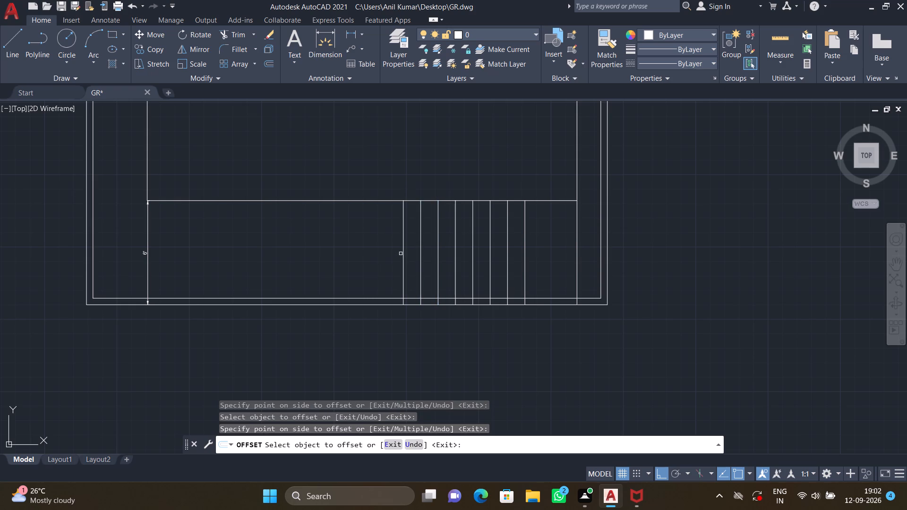
pyautogui.click(403, 246)
pyautogui.click(372, 253)
pyautogui.click(387, 248)
pyautogui.click(352, 250)
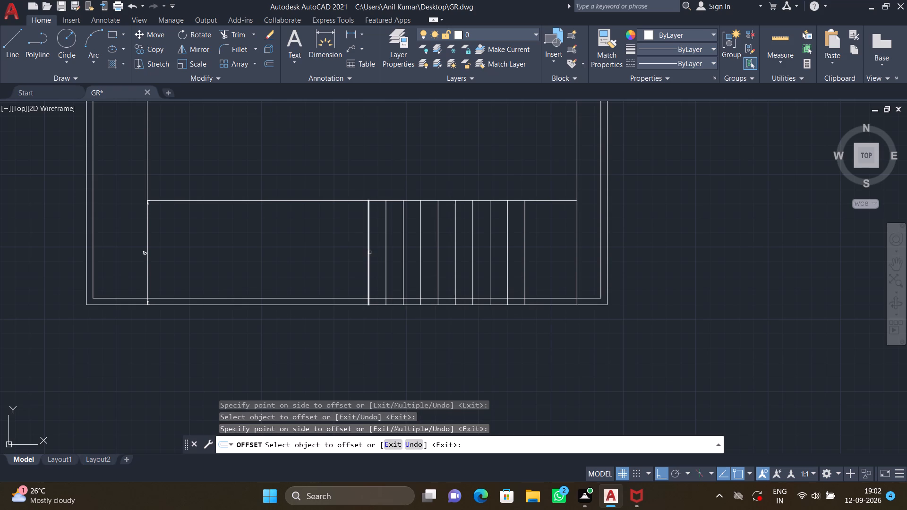
pyautogui.click(369, 253)
pyautogui.click(348, 260)
pyautogui.press('Return')
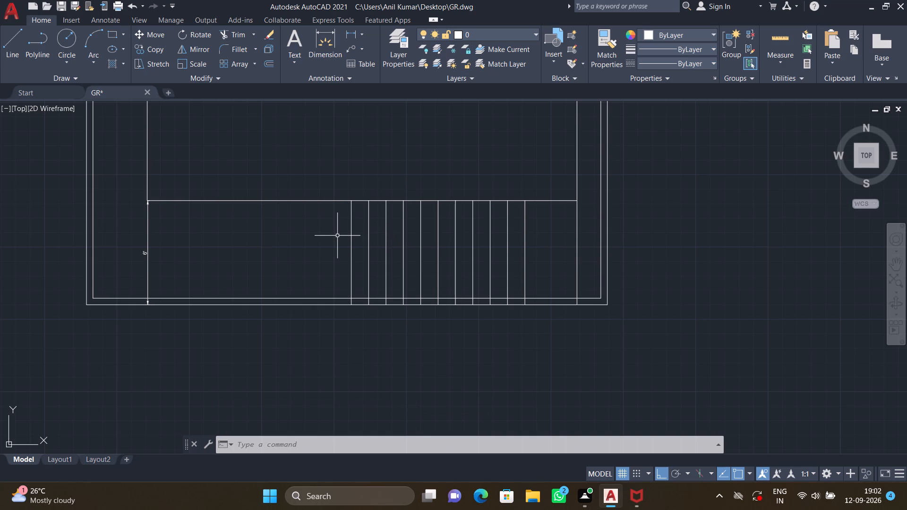
# Offset the inner rectangle's bottom line 3' downward across the strip and tread lines.
pyautogui.press('o')
pyautogui.press('Return')
pyautogui.write("3'")
pyautogui.press('Return')
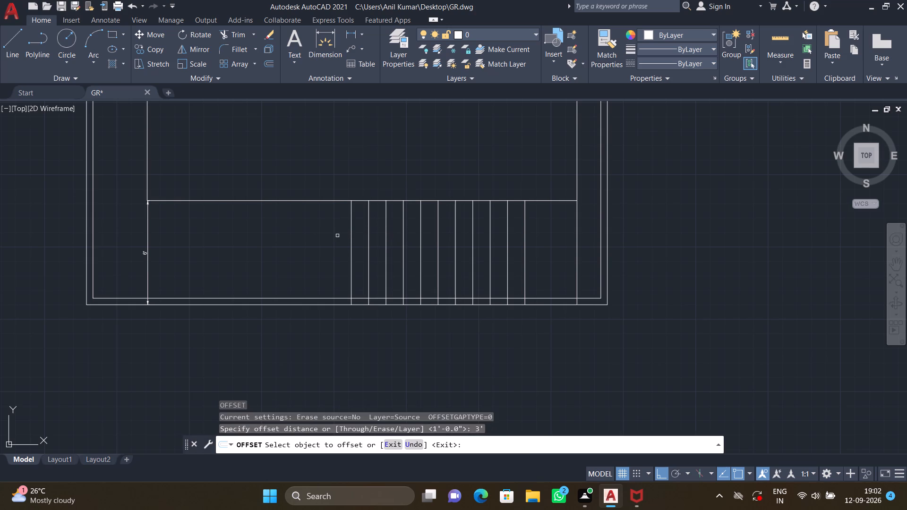
pyautogui.click(336, 200)
pyautogui.click(331, 255)
pyautogui.press('Return')
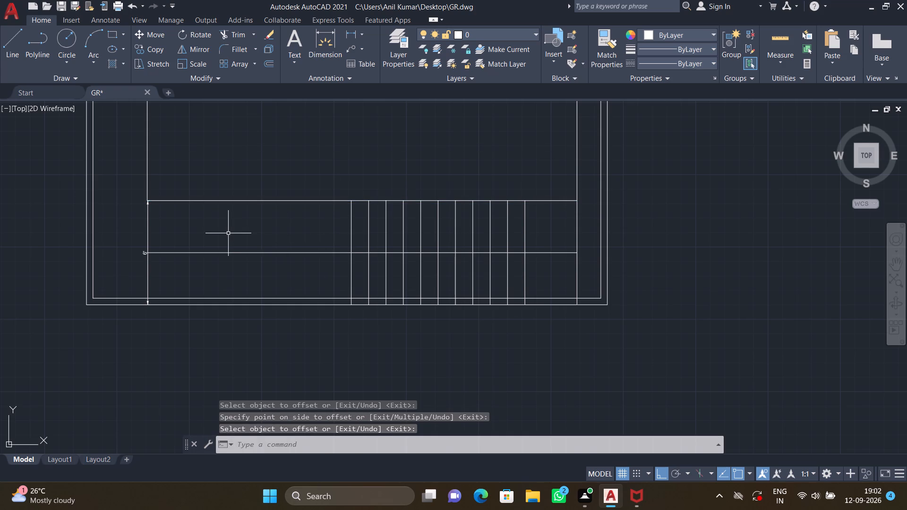
# Trim the strip's middle horizontal line back to the leftmost and rightmost tread lines.
pyautogui.write('TR')
pyautogui.press('Return')
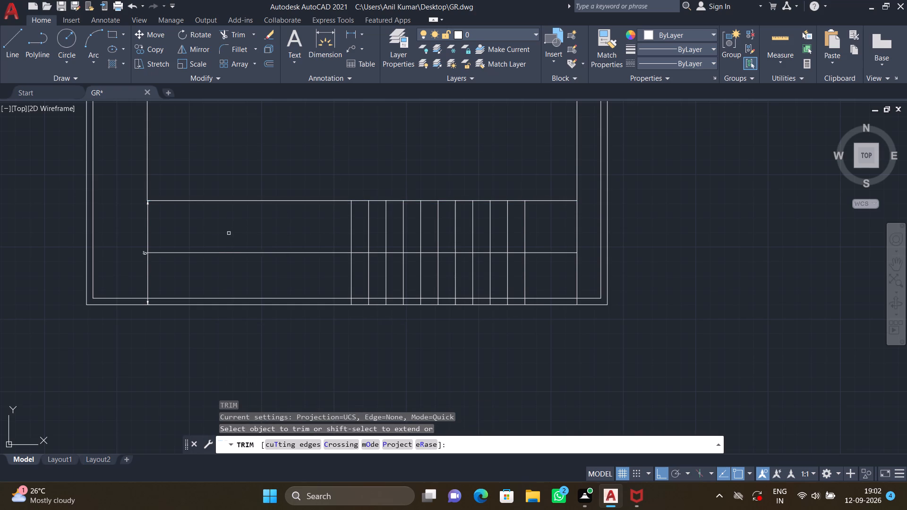
pyautogui.click(229, 234)
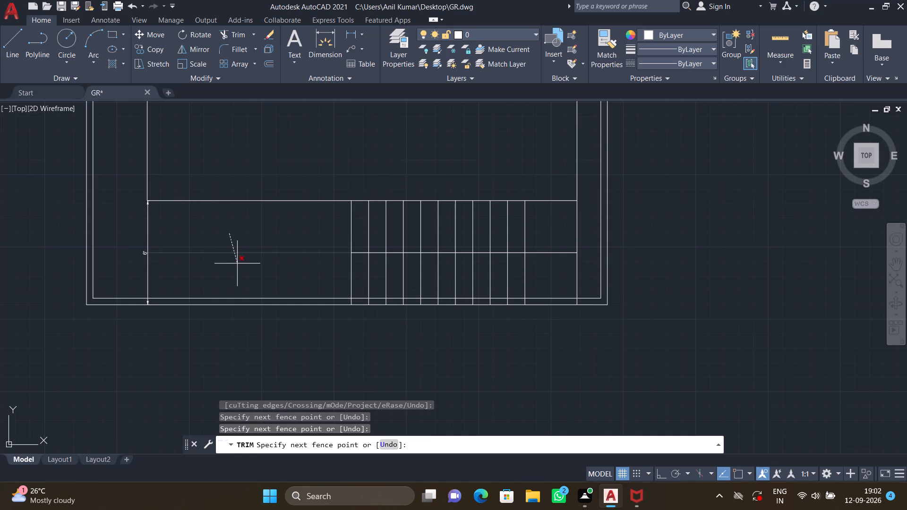
pyautogui.click(238, 265)
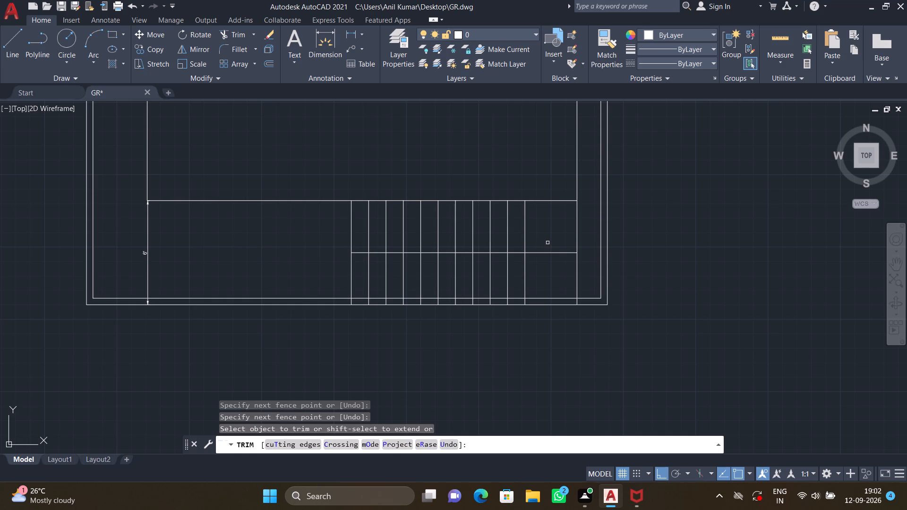
pyautogui.click(543, 243)
pyautogui.click(550, 269)
# Trim away the upper halves of the five leftmost tread lines above the middle horizontal line.
pyautogui.scroll(2, 331, 239)
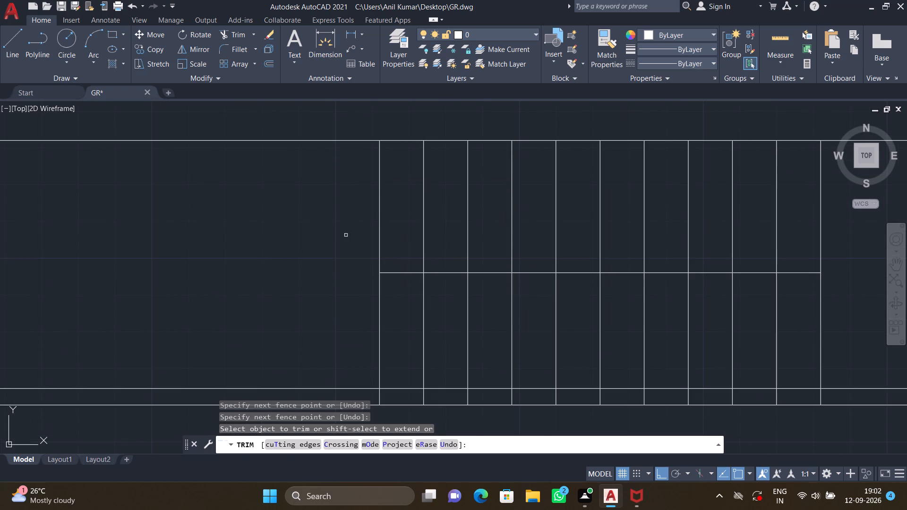
pyautogui.click(348, 233)
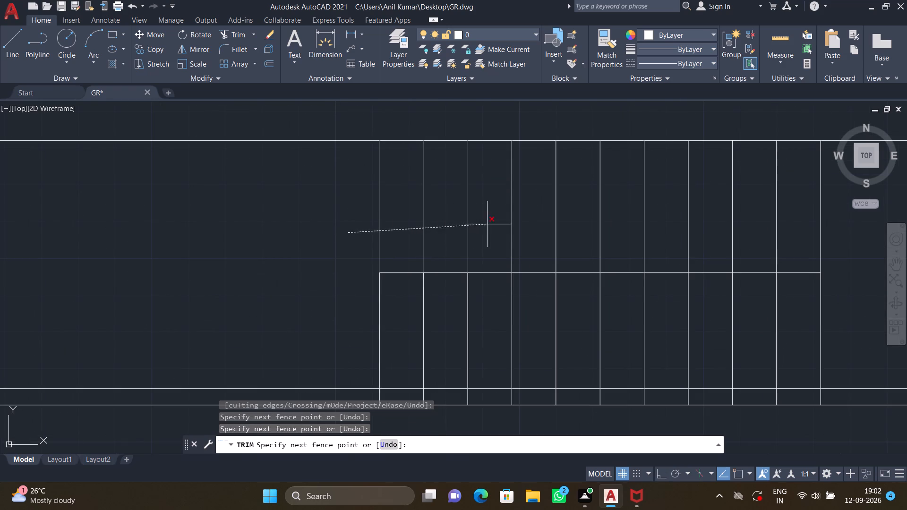
pyautogui.click(488, 224)
pyautogui.click(492, 219)
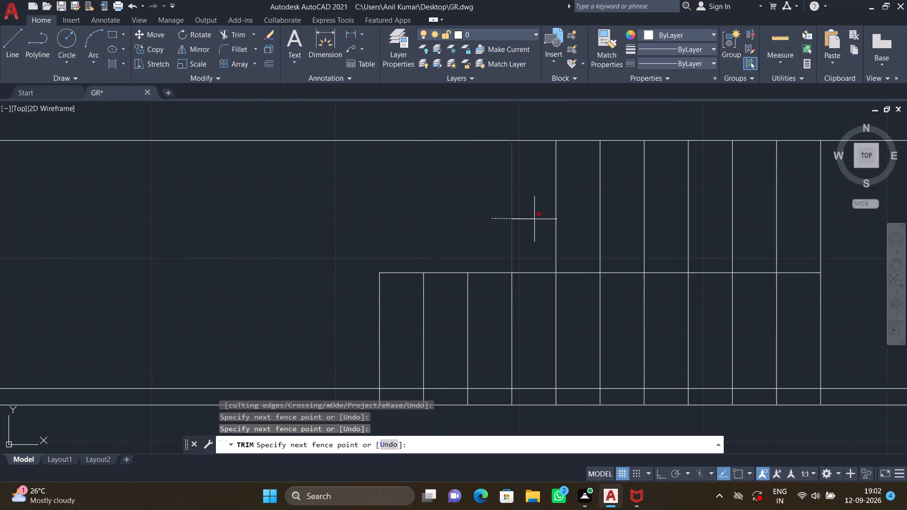
pyautogui.click(535, 220)
pyautogui.click(536, 220)
pyautogui.click(565, 216)
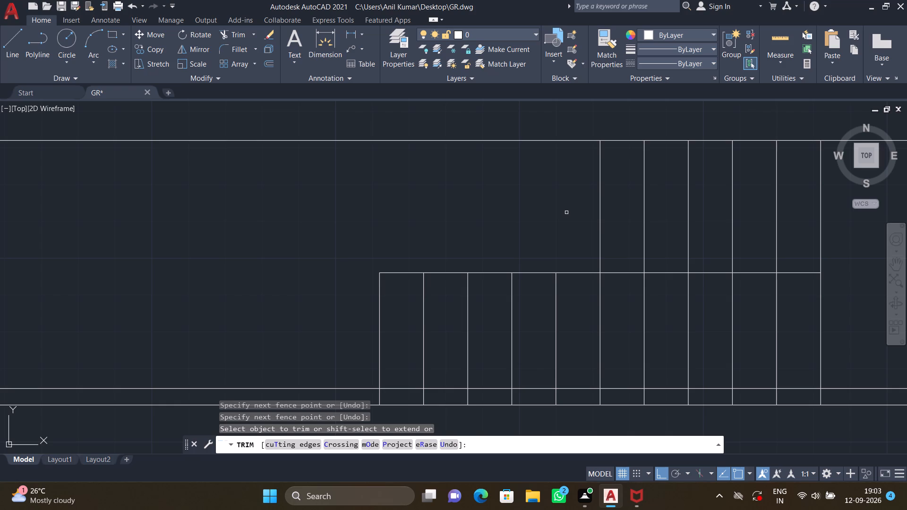
pyautogui.press('Return')
# Remove the border's inner bottom line from the leftmost tread line rightward, trimming the first tread gap and erasing the remainder.
pyautogui.scroll(-2, 565, 215)
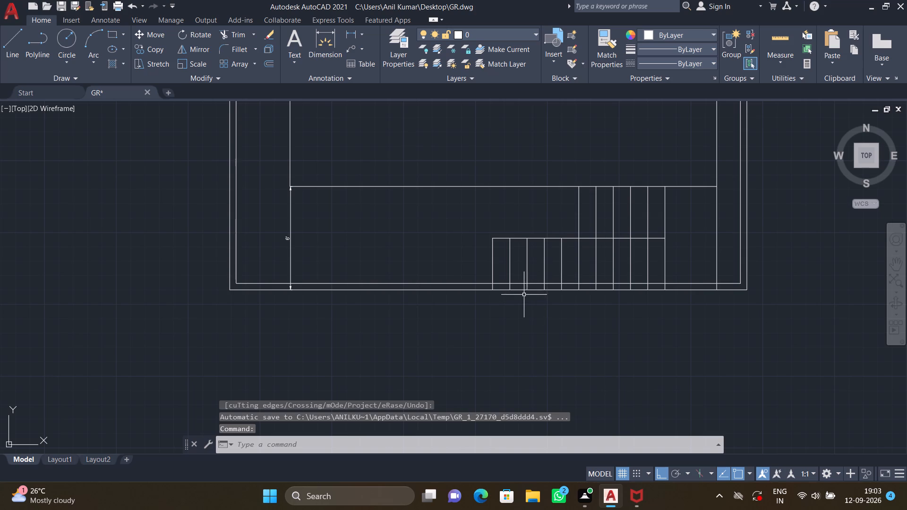
pyautogui.moveTo(506, 272); pyautogui.dragTo(445, 200, button='middle')
pyautogui.scroll(1, 459, 203)
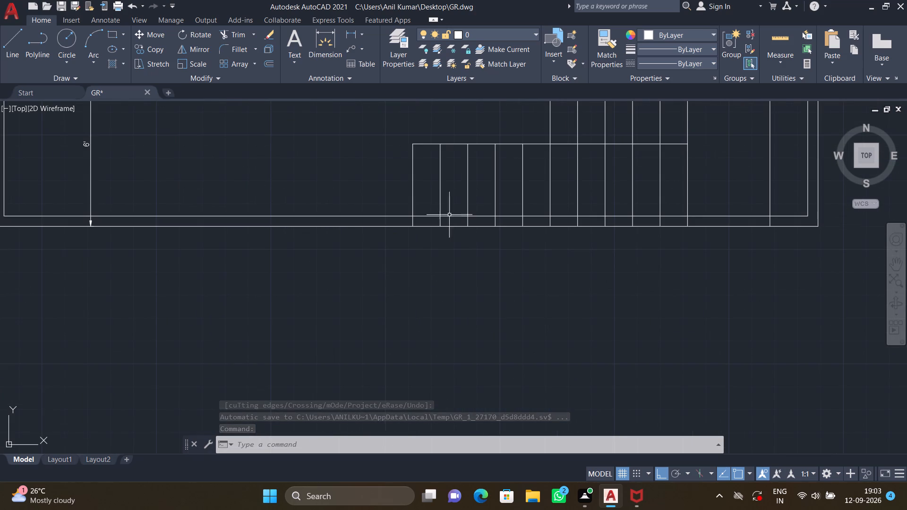
pyautogui.press('t')
pyautogui.press('r')
pyautogui.press('Return')
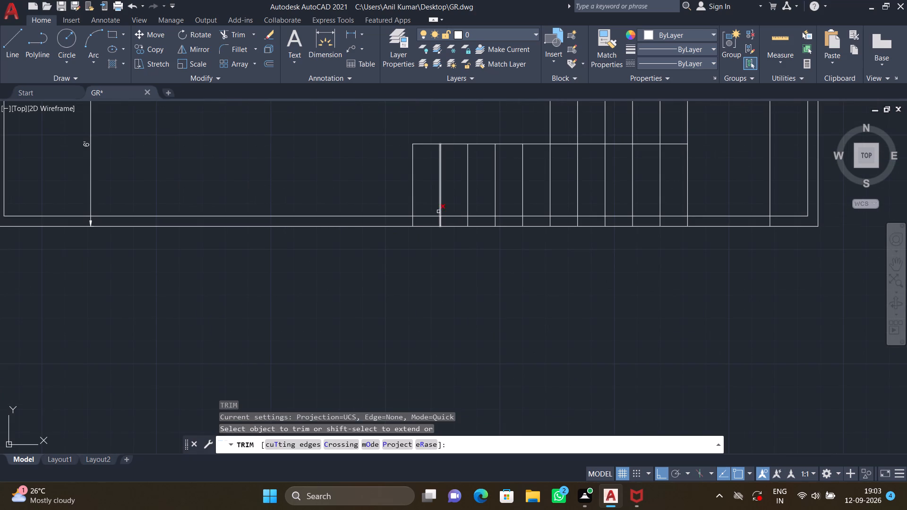
pyautogui.click(427, 210)
pyautogui.click(428, 222)
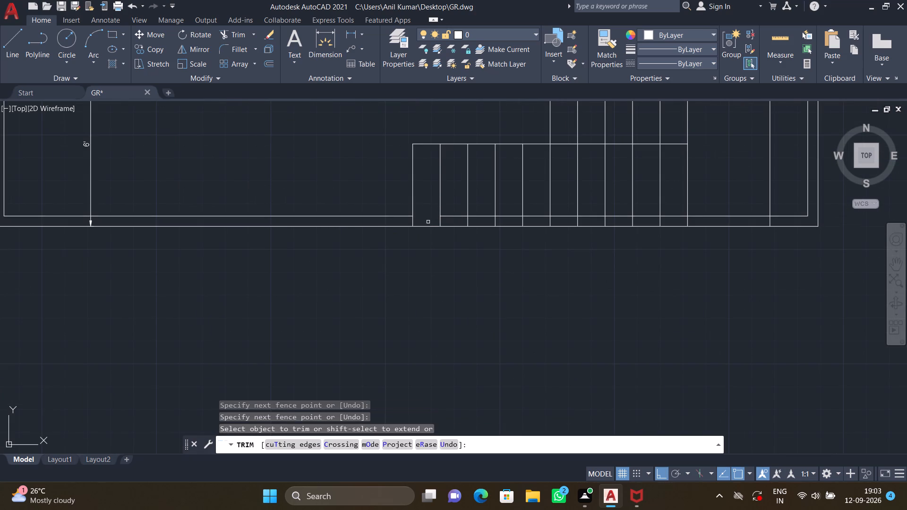
pyautogui.press('Return')
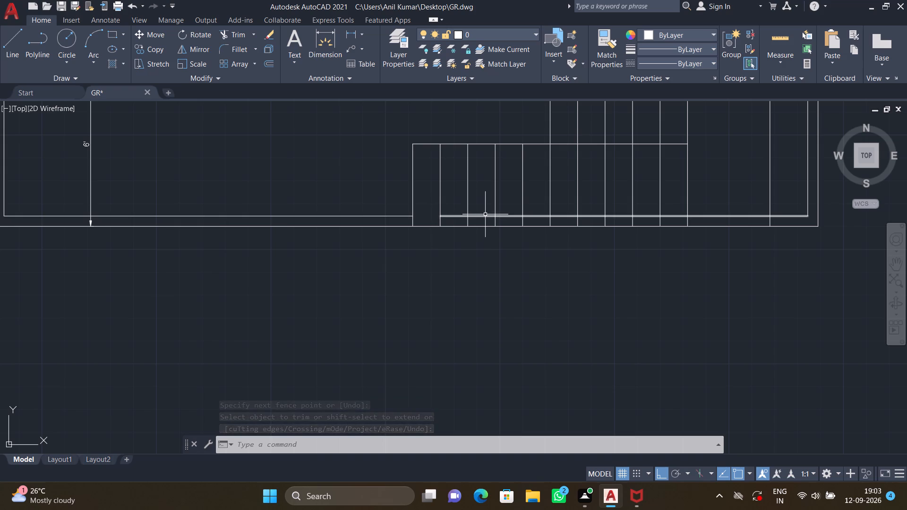
pyautogui.click(487, 215)
pyautogui.press('Delete')
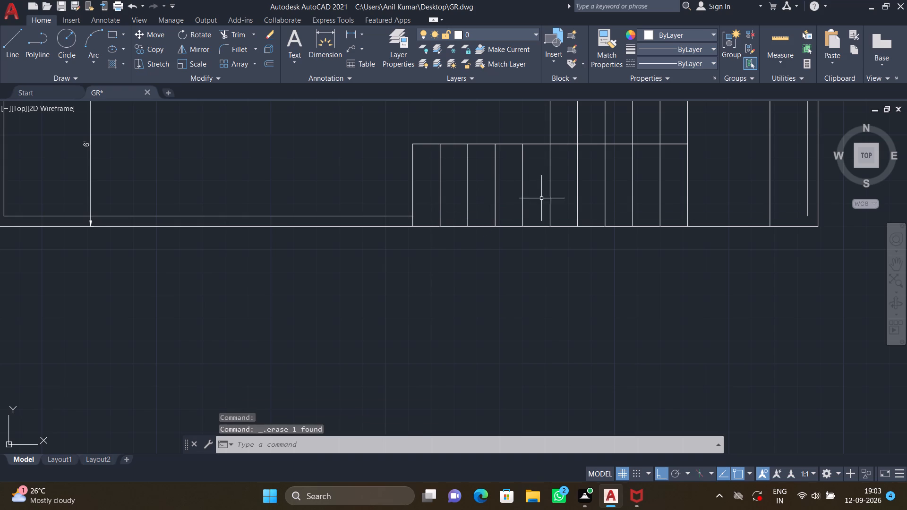
# Draw a horizontal line from the lower end of the border's inner right line to the vertical line below the inner rectangle's lower-right corner.
pyautogui.scroll(-1, 542, 198)
pyautogui.moveTo(573, 212); pyautogui.dragTo(463, 230, button='middle')
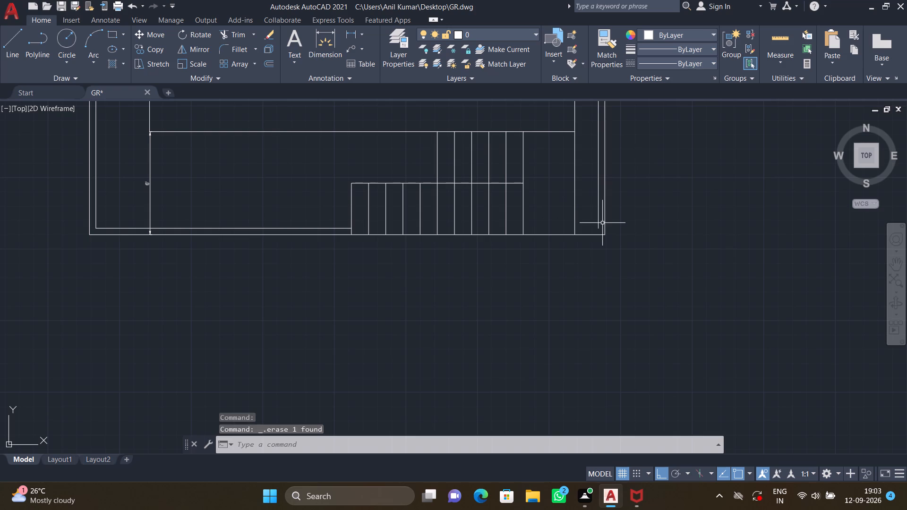
pyautogui.scroll(2, 596, 219)
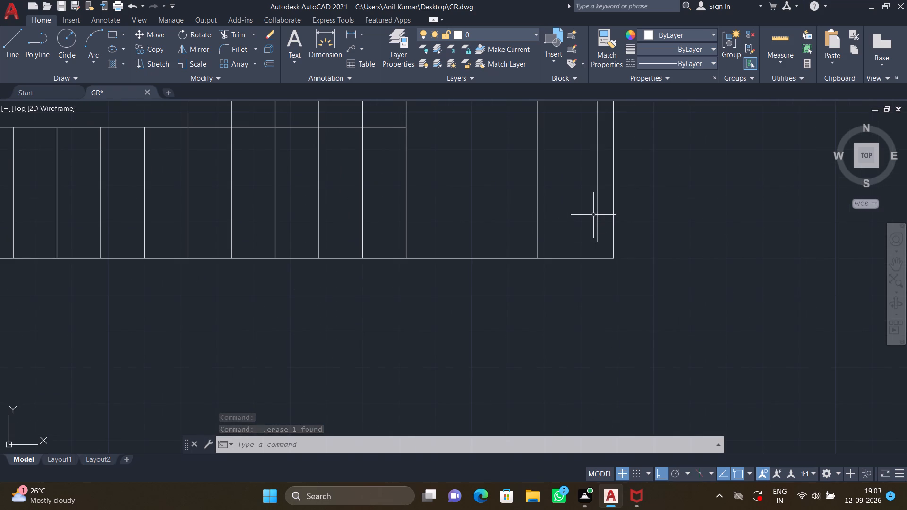
pyautogui.scroll(1, 593, 215)
pyautogui.press('l')
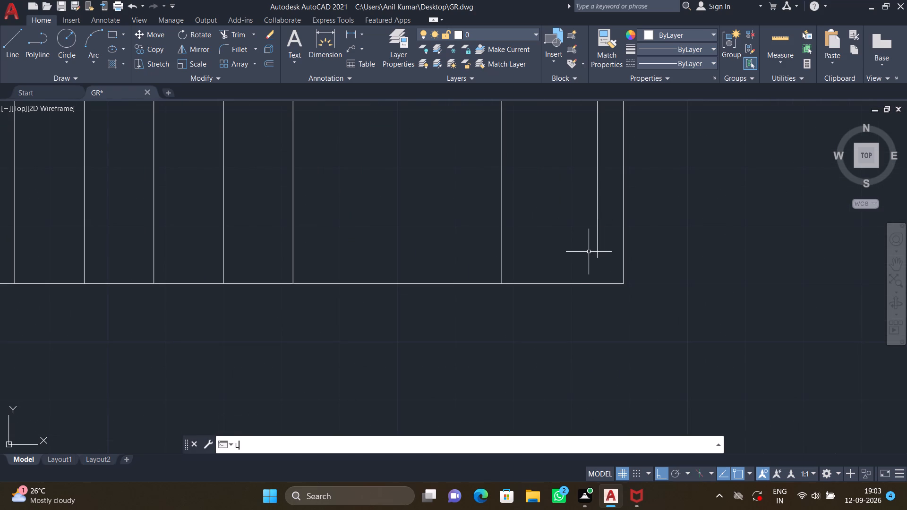
pyautogui.press('Return')
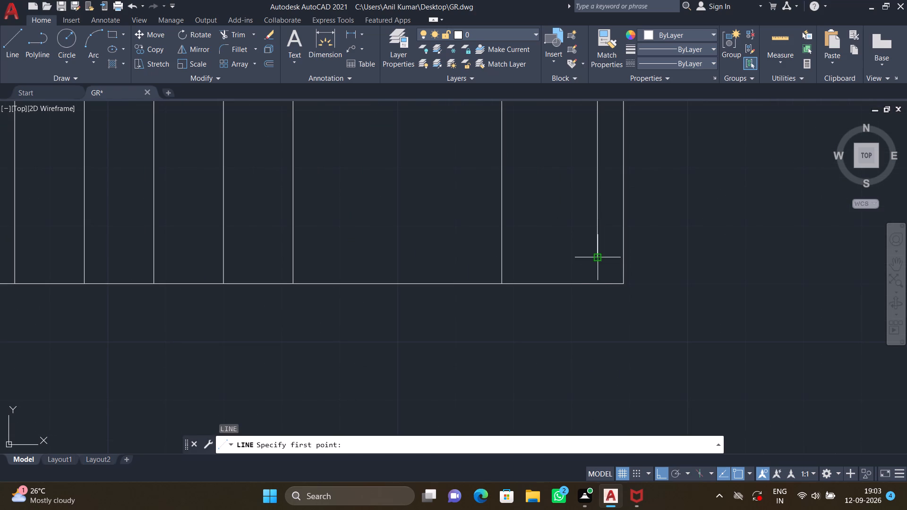
pyautogui.click(596, 255)
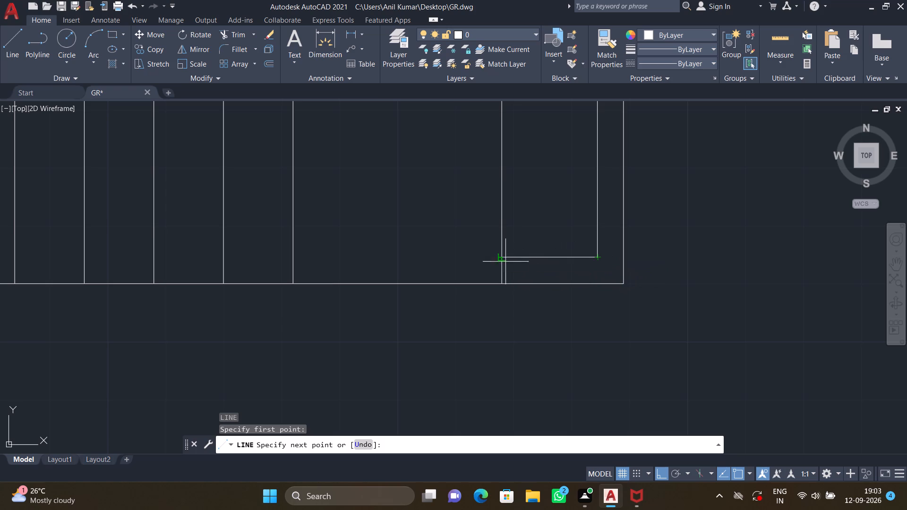
pyautogui.click(504, 259)
pyautogui.press('Return')
pyautogui.scroll(-1, 529, 247)
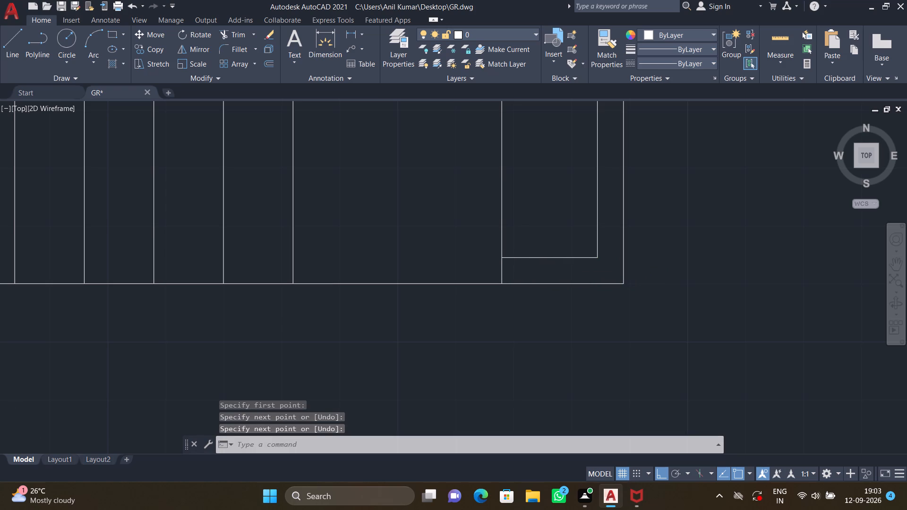
# Draw a vertical helper line over the lower flight's leftmost tread line, from its upper end to the border's outer bottom line.
pyautogui.scroll(-2, 529, 247)
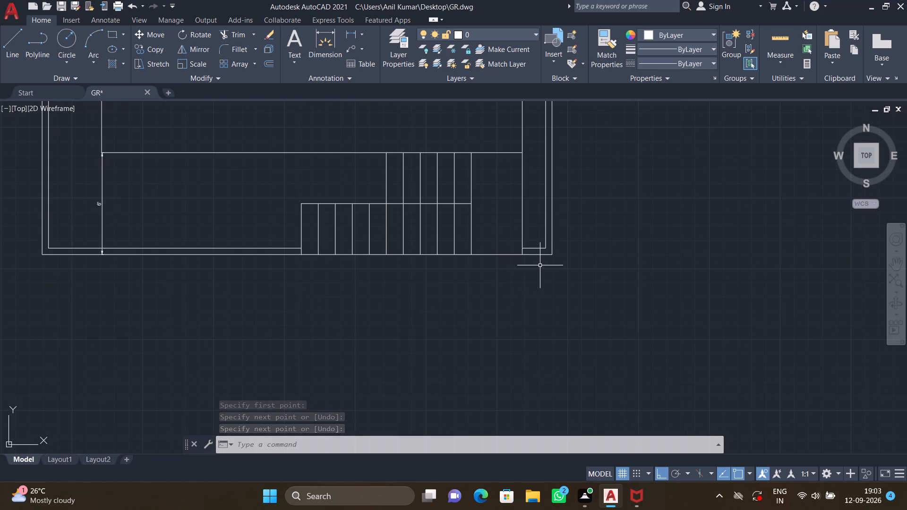
pyautogui.scroll(-1, 531, 267)
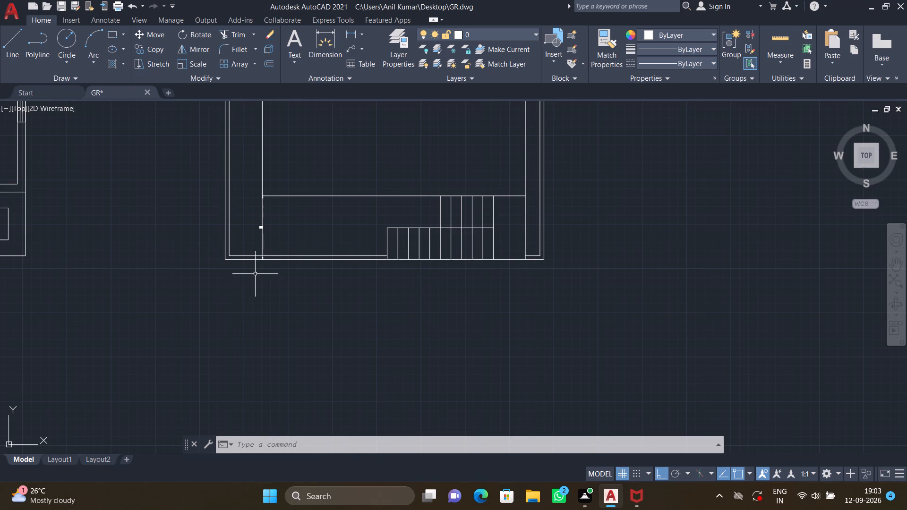
pyautogui.scroll(1, 235, 263)
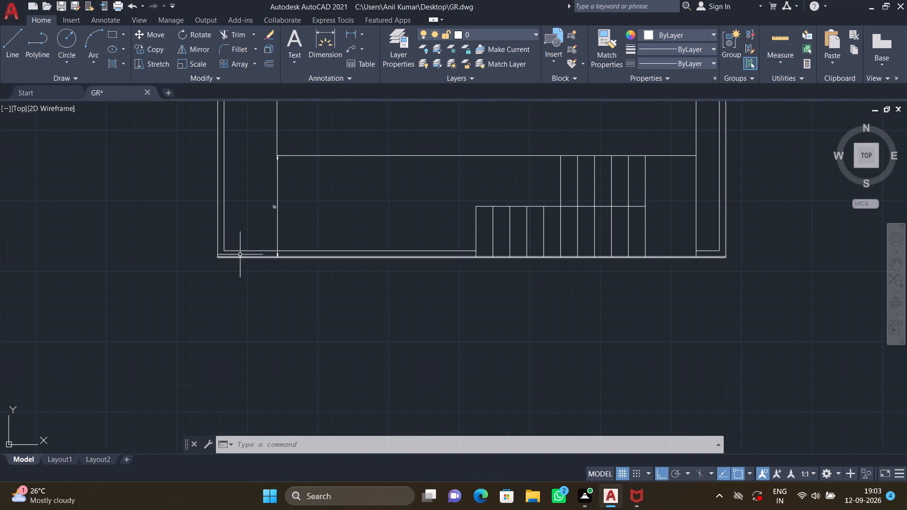
pyautogui.scroll(-1, 264, 264)
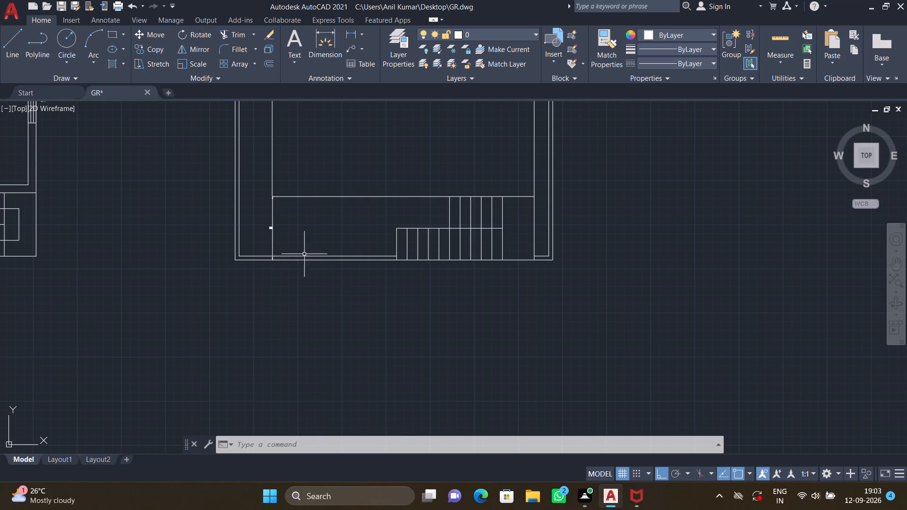
pyautogui.scroll(2, 371, 239)
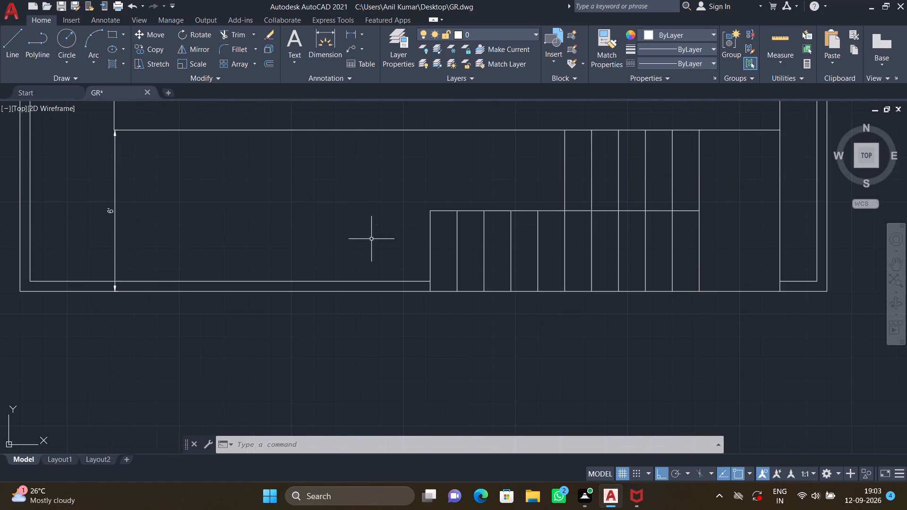
pyautogui.press('l')
pyautogui.press('Return')
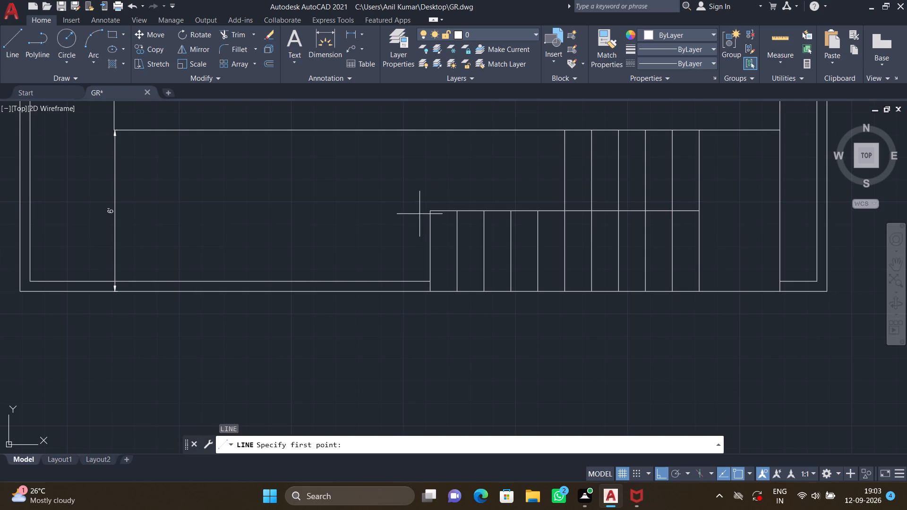
pyautogui.click(430, 211)
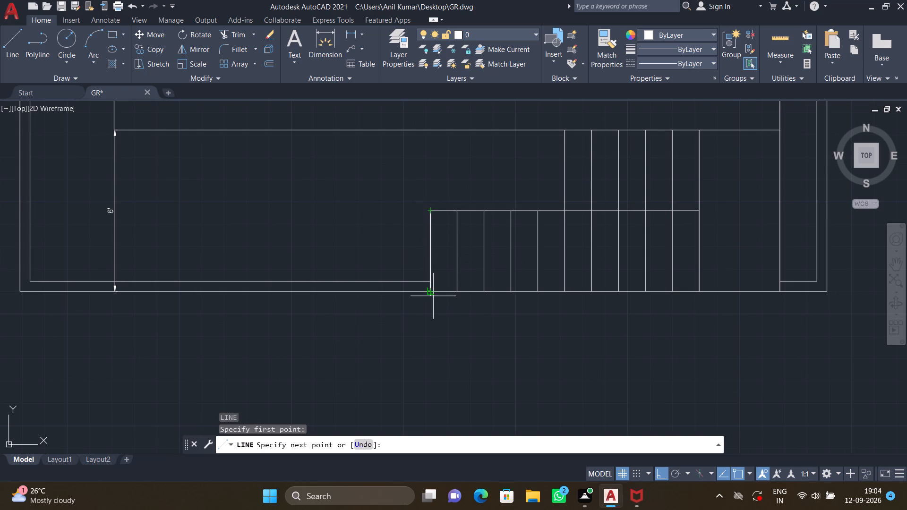
pyautogui.click(428, 292)
pyautogui.press('Return')
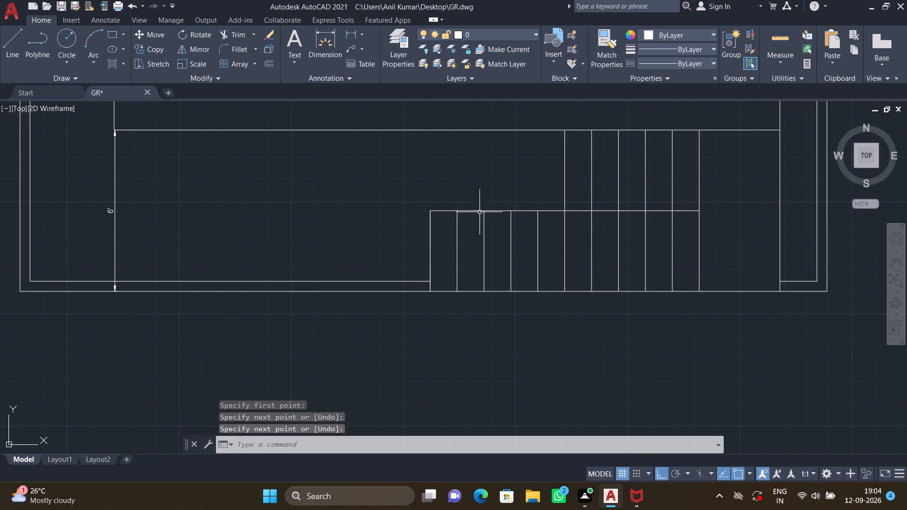
# Draw a vertical helper line over the upper flight's leftmost tread line, from the strip's top line to the middle horizontal line.
pyautogui.press('l')
pyautogui.press('Return')
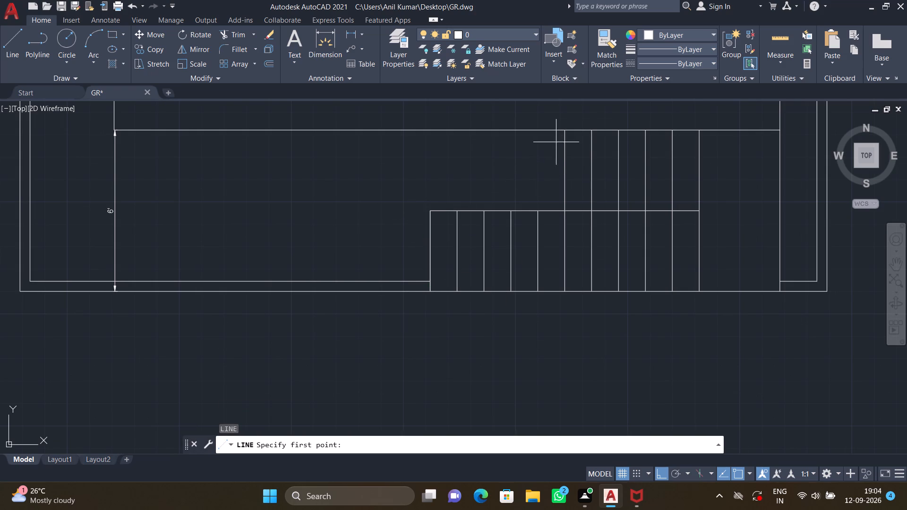
pyautogui.click(561, 132)
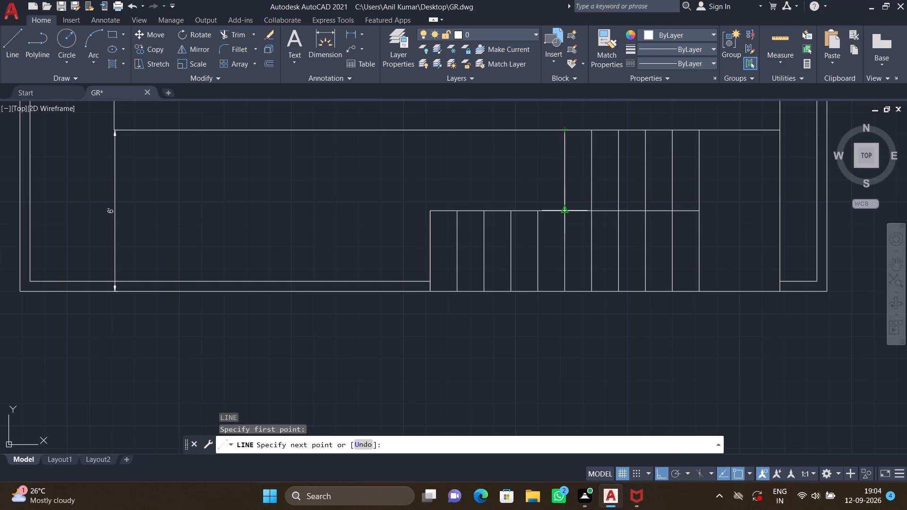
pyautogui.click(564, 211)
pyautogui.press('Return')
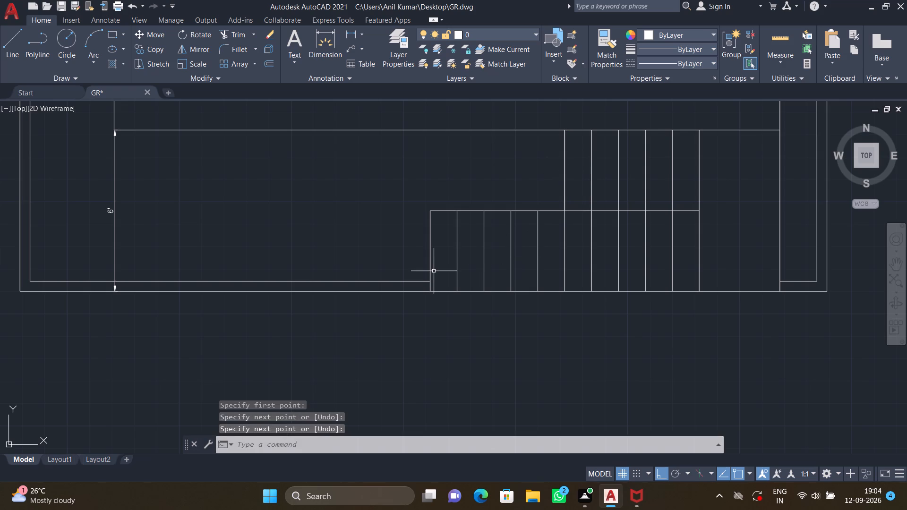
# Draw the U-shaped walking line from the lower flight's leftmost tread midpoint, past the rightmost tread, up and back to the upper flight's leftmost tread midpoint.
pyautogui.scroll(1, 392, 268)
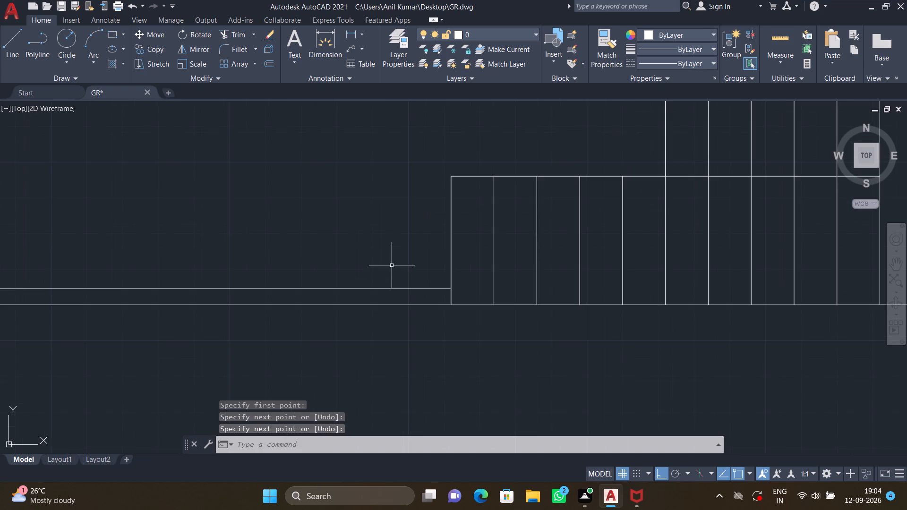
pyautogui.scroll(-1, 401, 253)
pyautogui.press('l')
pyautogui.press('Return')
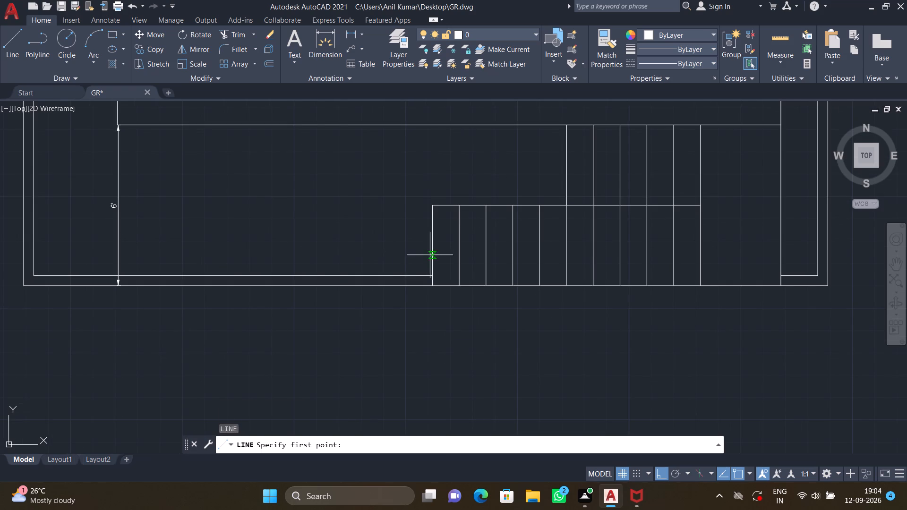
pyautogui.click(432, 249)
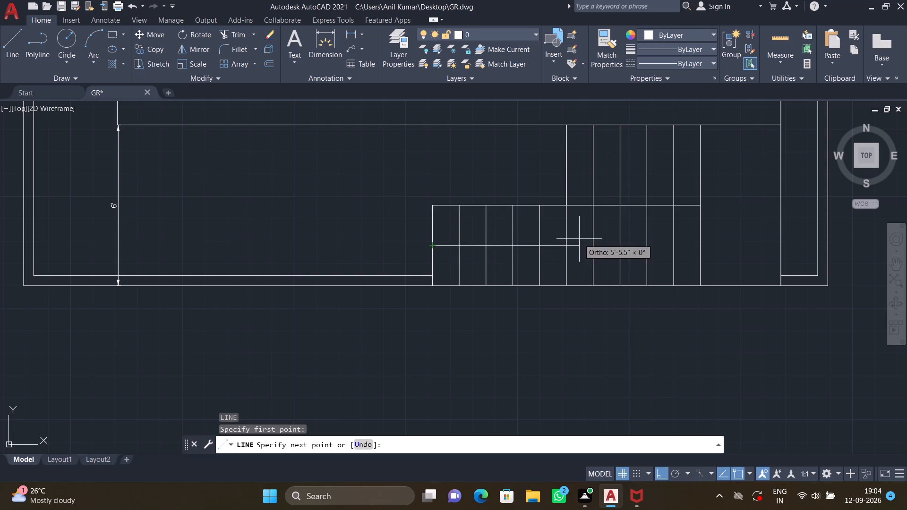
pyautogui.click(736, 248)
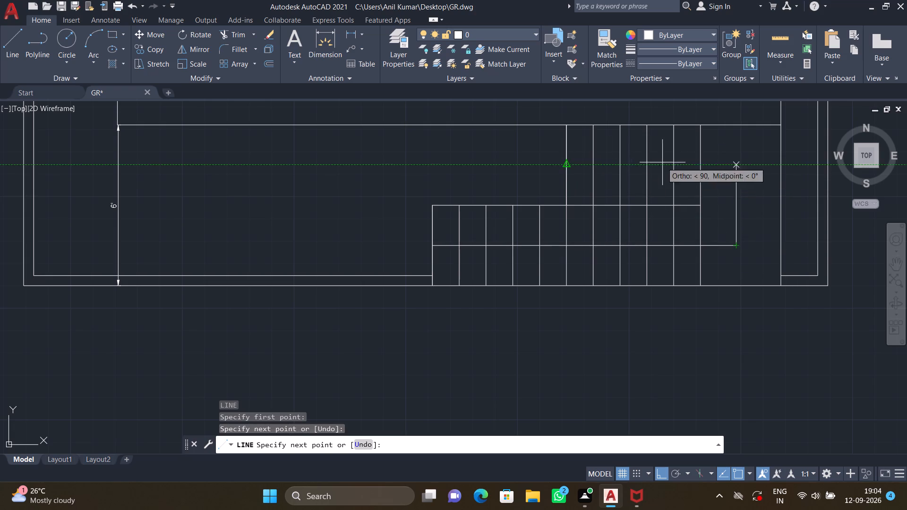
pyautogui.click(735, 165)
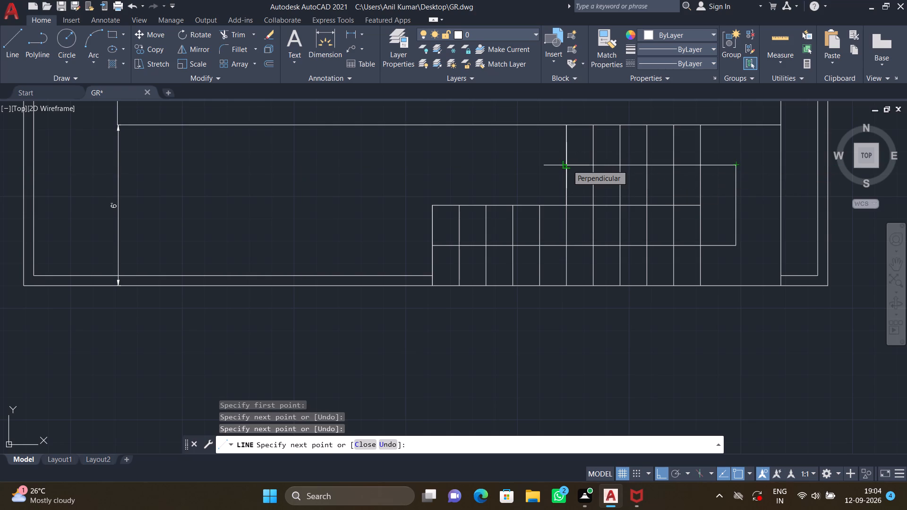
pyautogui.scroll(2, 570, 165)
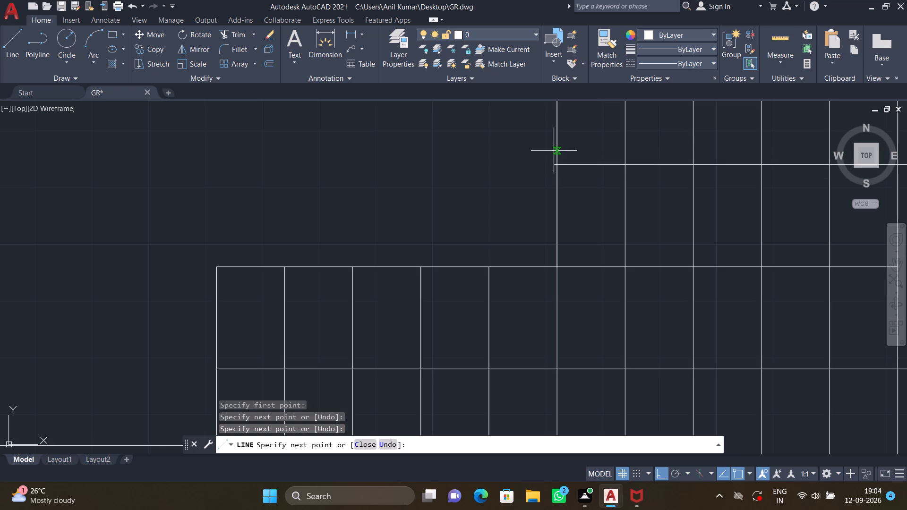
pyautogui.click(557, 165)
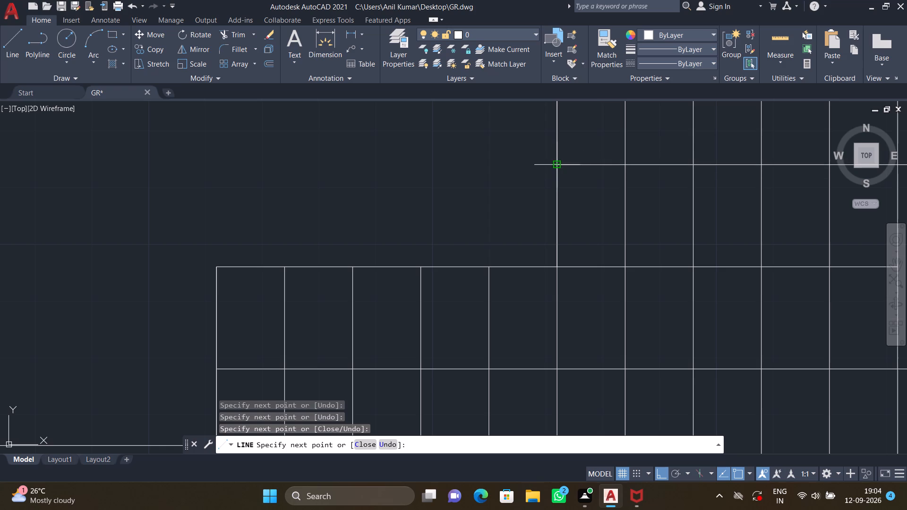
pyautogui.scroll(-3, 563, 163)
pyautogui.press('Return')
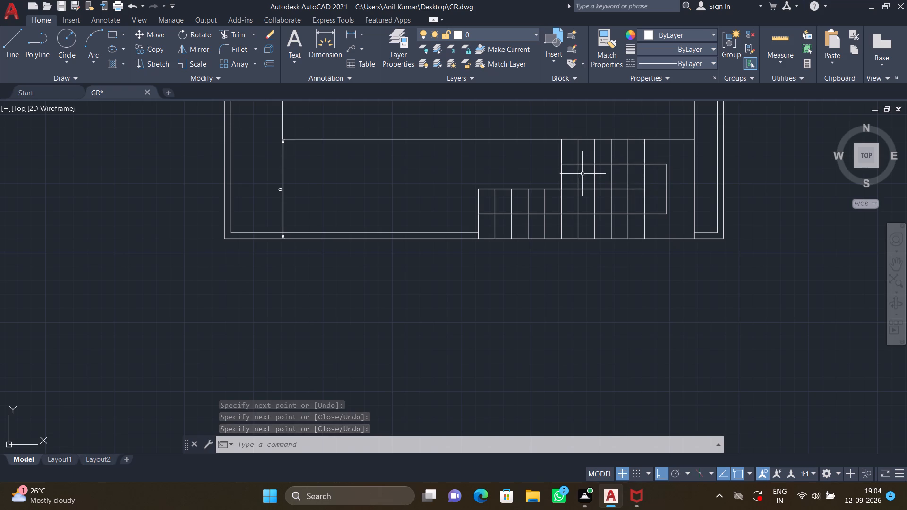
# Erase the duplicate vertical helper lines at the leftmost treads of the upper and lower flights.
pyautogui.scroll(2, 573, 172)
pyautogui.click(542, 170)
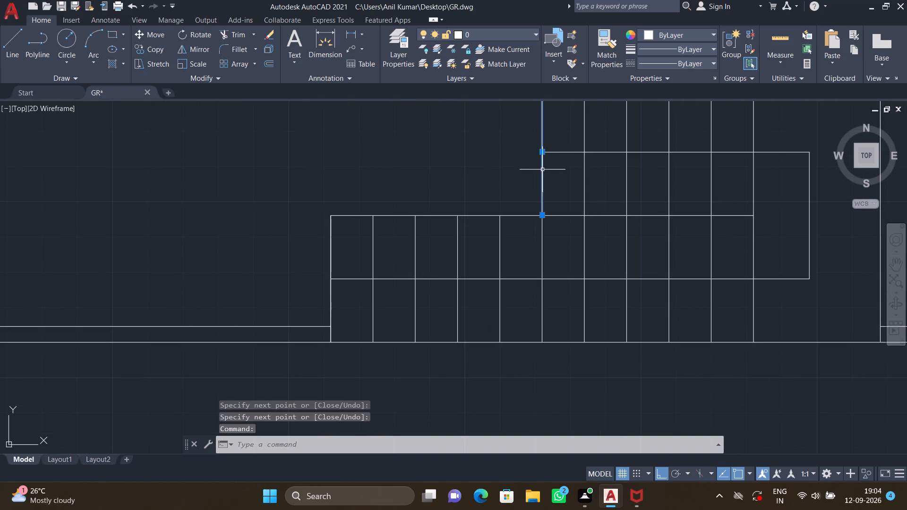
pyautogui.press('Delete')
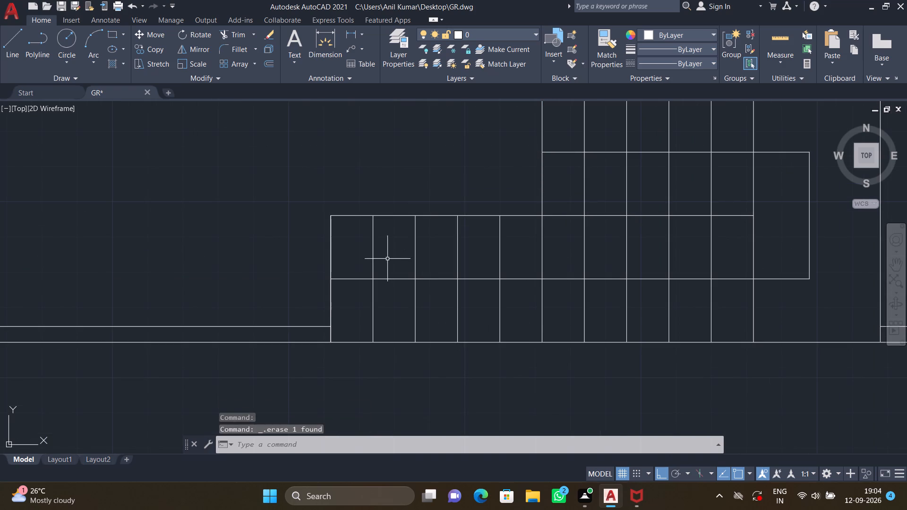
pyautogui.click(331, 250)
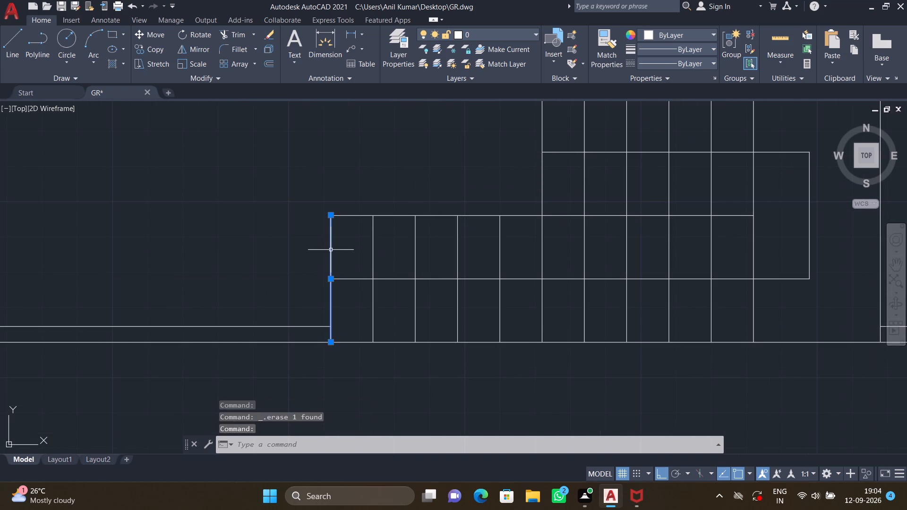
pyautogui.press('Delete')
# With Ortho off, draw two slanted arrowhead lines from the walking line's upper-flight end to the adjacent tread line, one above and one below.
pyautogui.scroll(-2, 356, 247)
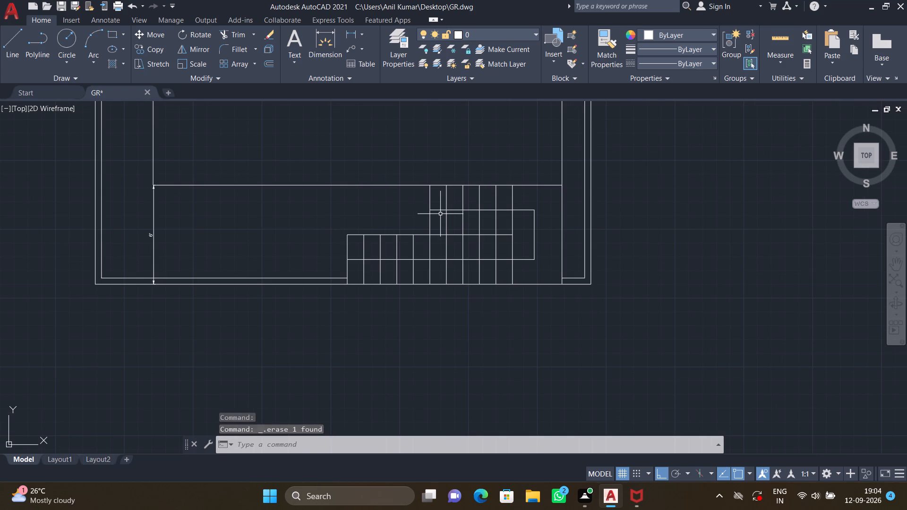
pyautogui.scroll(2, 447, 201)
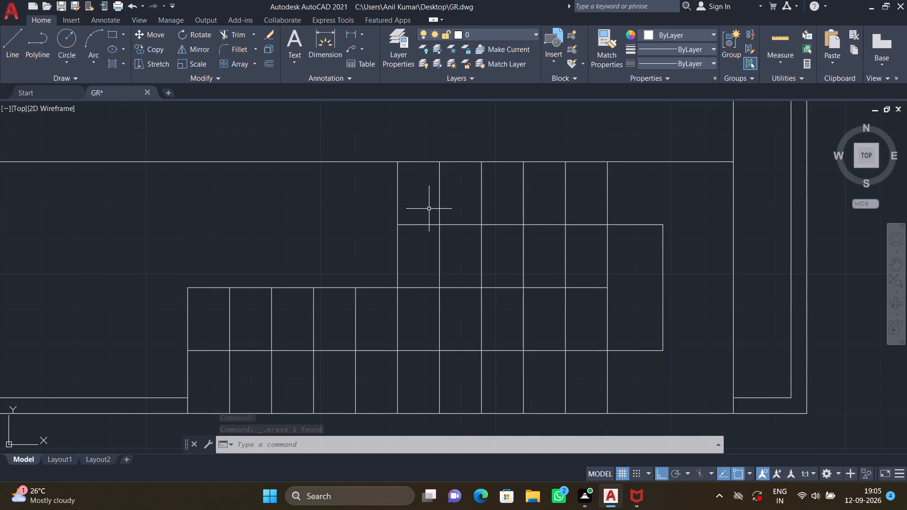
pyautogui.press('l')
pyautogui.press('Return')
pyautogui.click(400, 226)
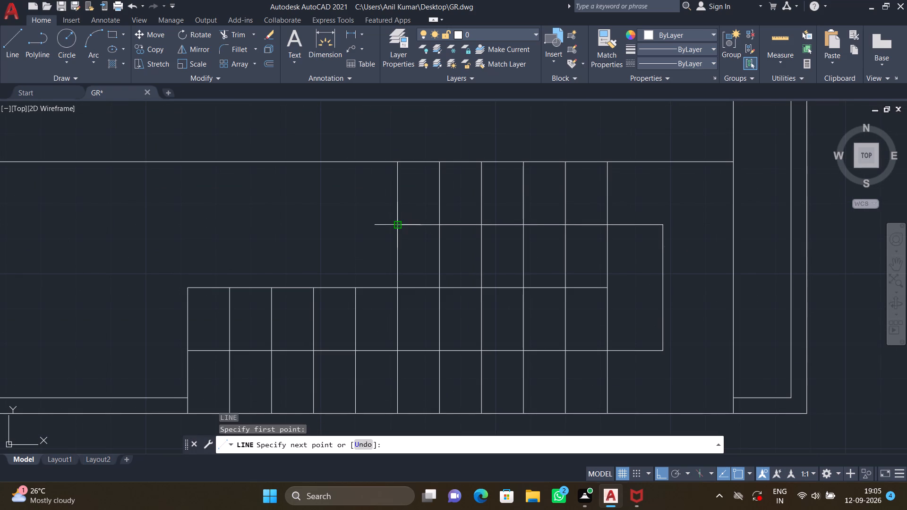
pyautogui.press('F8')
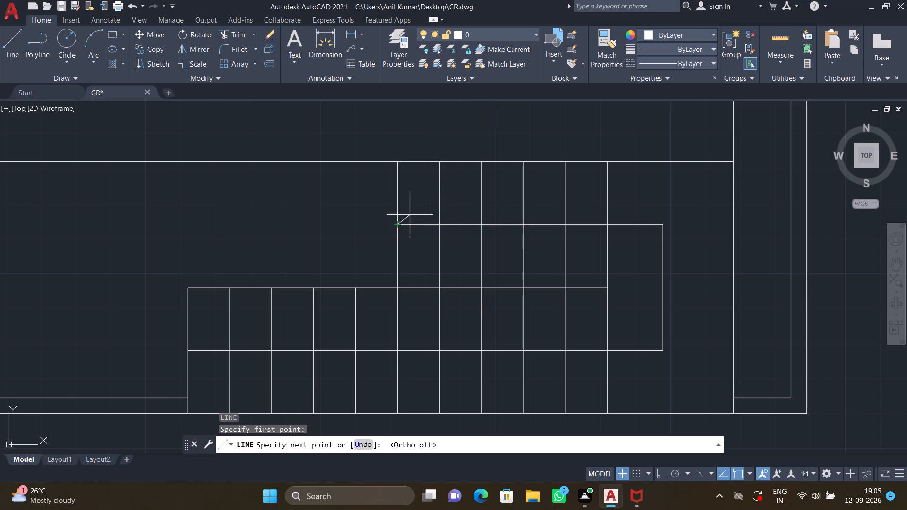
pyautogui.click(442, 202)
pyautogui.press('Return')
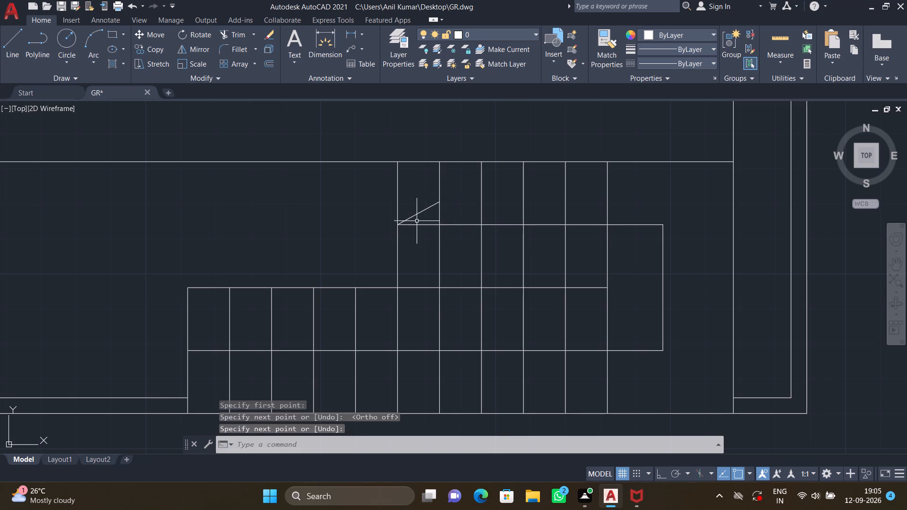
pyautogui.press('l')
pyautogui.press('Return')
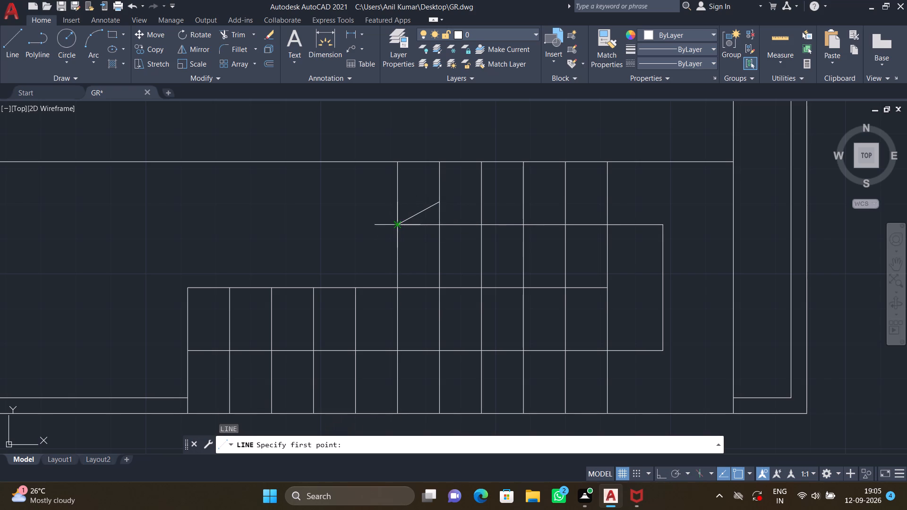
pyautogui.click(399, 227)
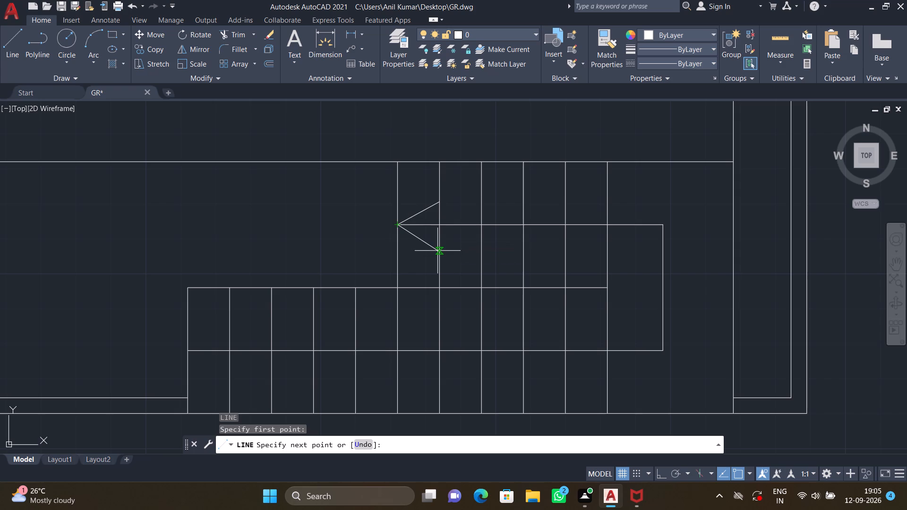
pyautogui.click(438, 245)
pyautogui.press('Return')
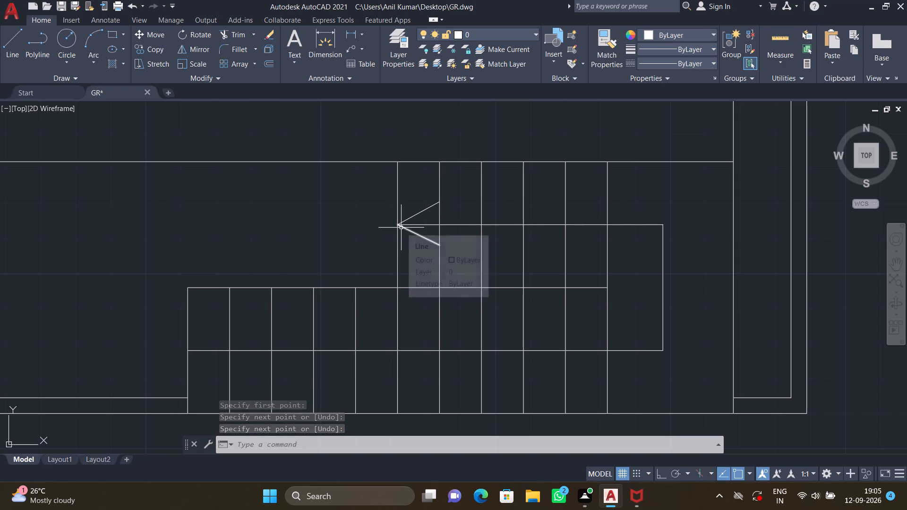
# With Ortho on, start a line at the outline's outer lower-left corner, running about 2'-6" left and 5' down.
pyautogui.scroll(-2, 383, 253)
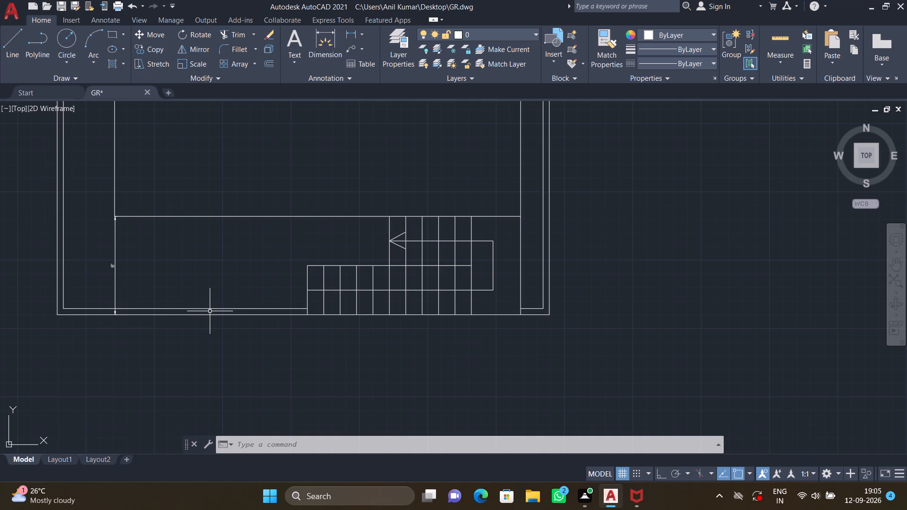
pyautogui.scroll(-2, 208, 333)
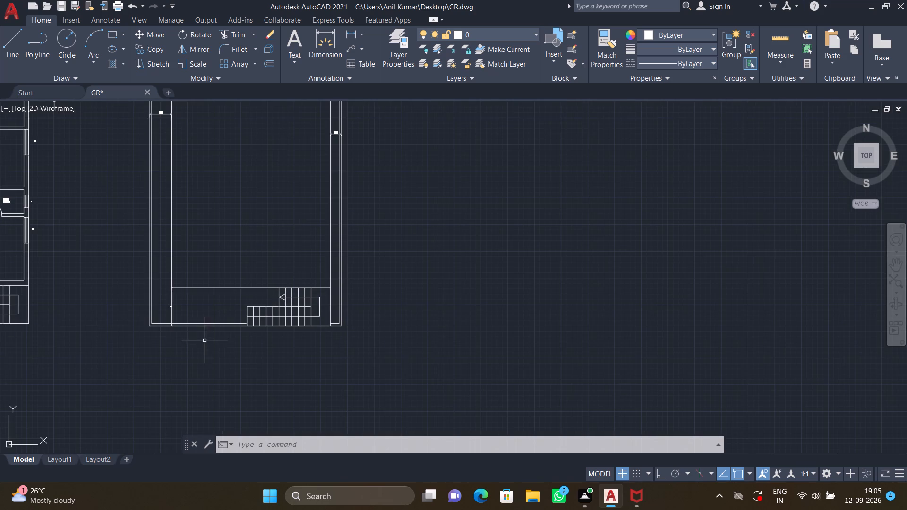
pyautogui.moveTo(205, 340); pyautogui.dragTo(434, 246, button='middle')
pyautogui.scroll(2, 377, 245)
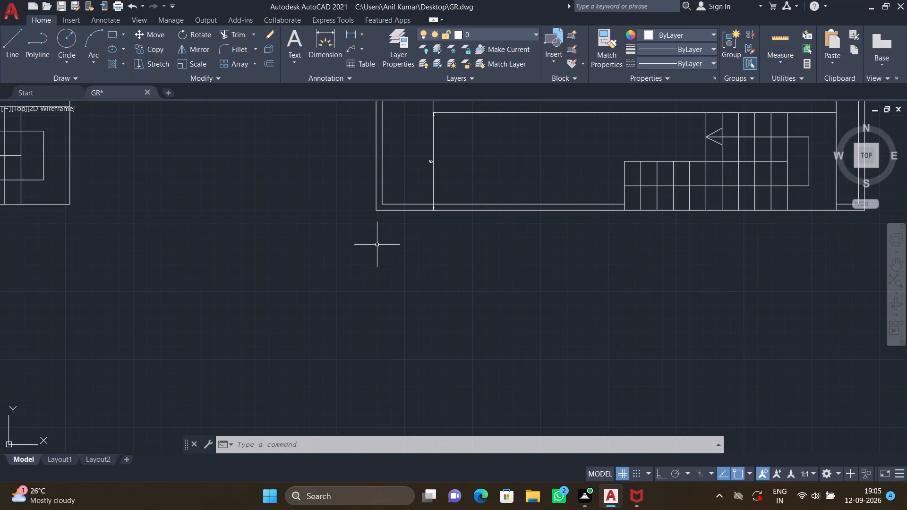
pyautogui.scroll(1, 366, 244)
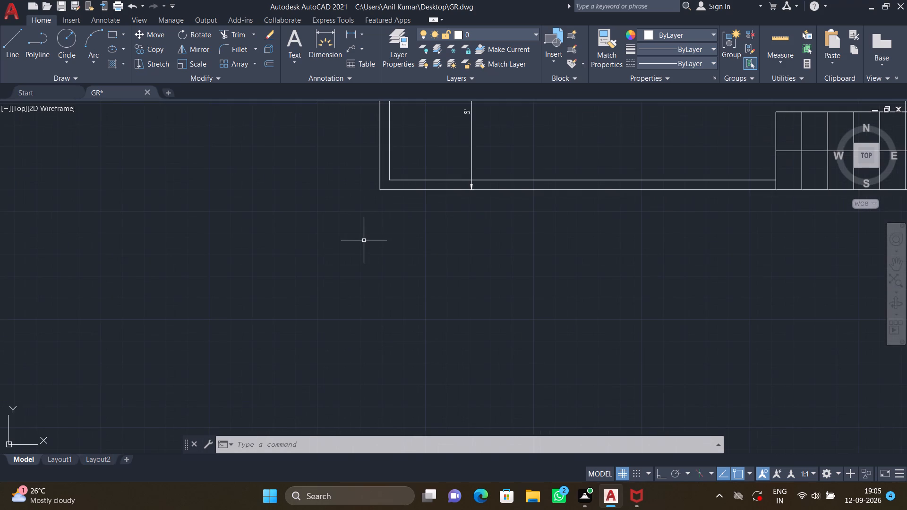
pyautogui.press('l')
pyautogui.press('Return')
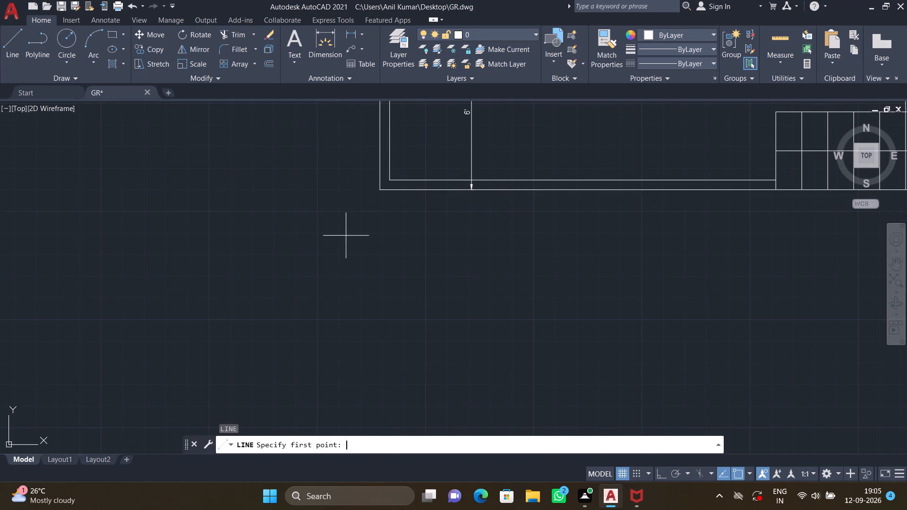
pyautogui.click(378, 187)
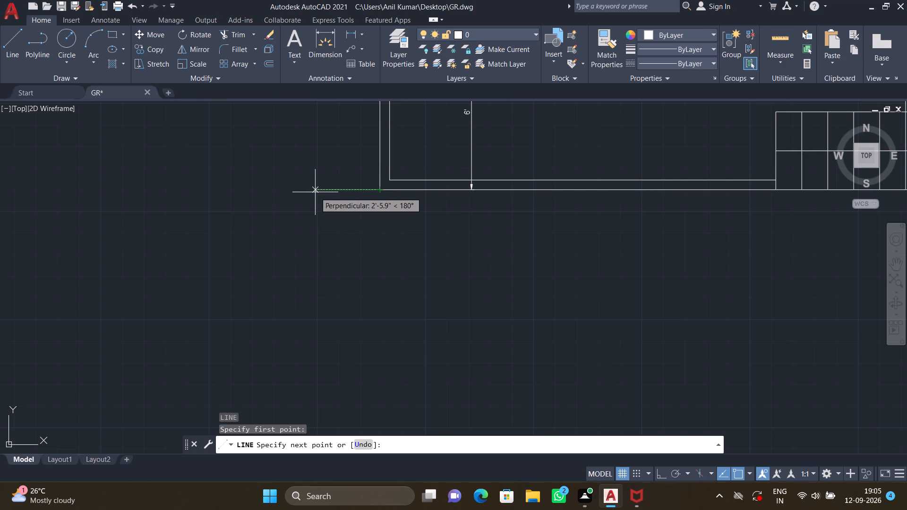
pyautogui.press('F8')
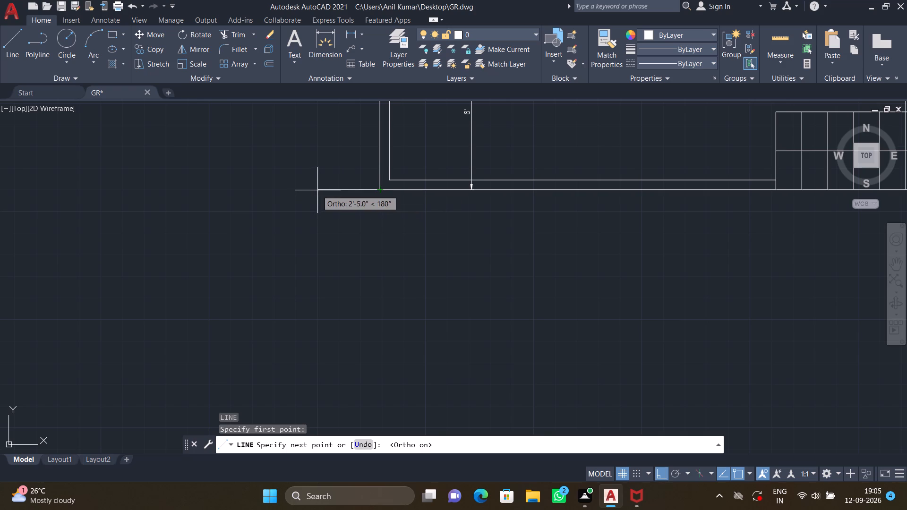
pyautogui.click(315, 190)
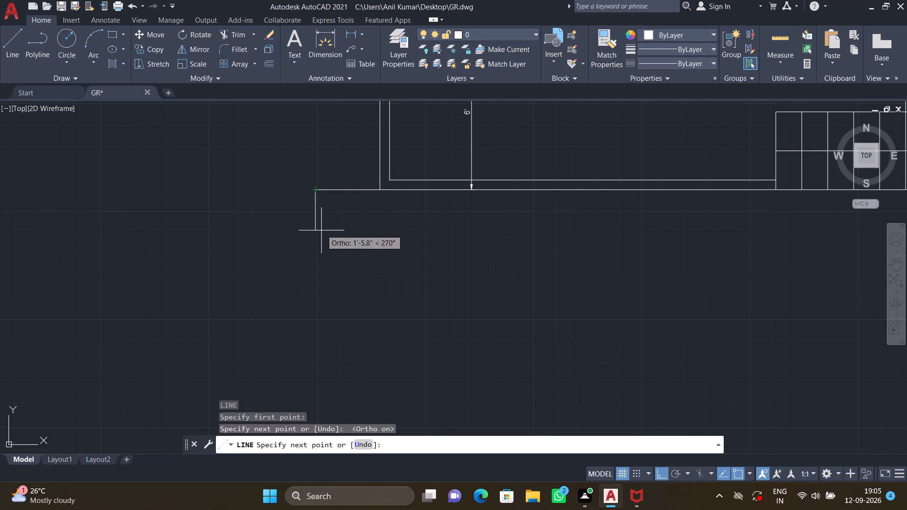
pyautogui.scroll(-2, 316, 271)
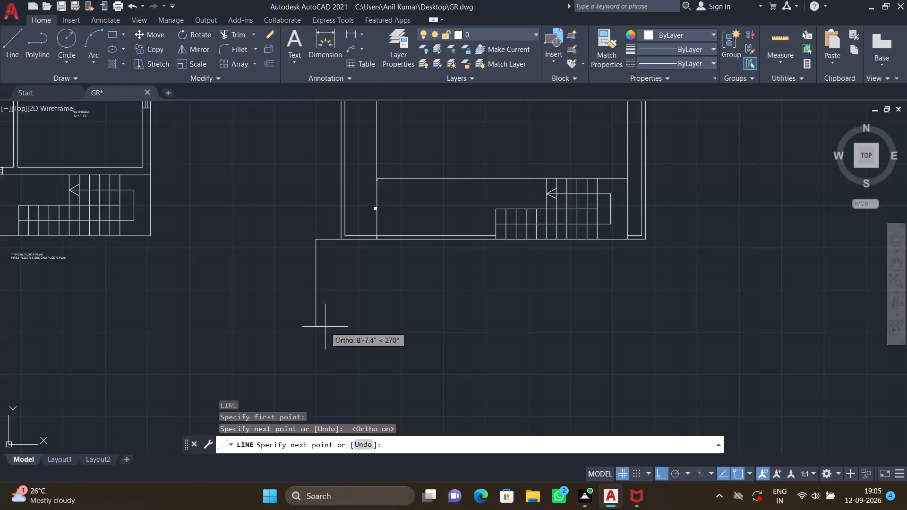
pyautogui.write("5'")
pyautogui.press('Return')
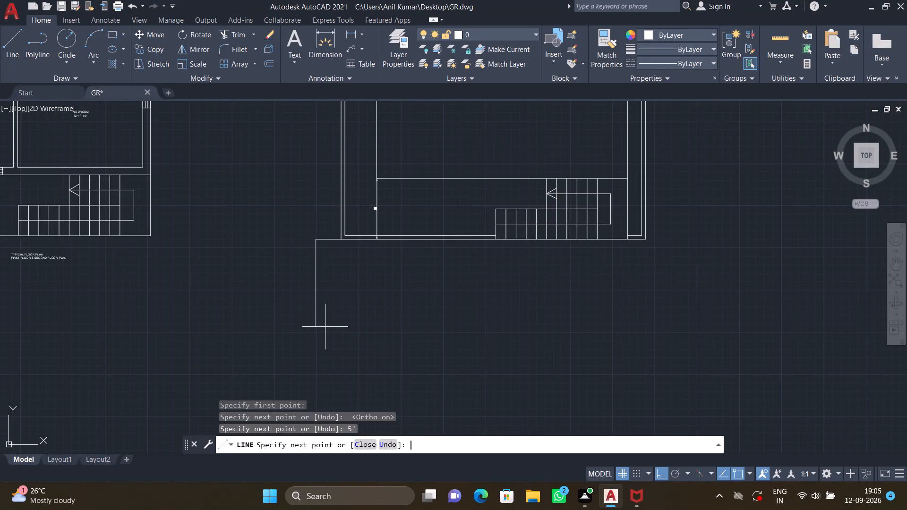
# Continue the line right until below the outline's lower-right corner, about 3'-3" down and about 2'-3" right, and end it there.
pyautogui.scroll(-2, 415, 297)
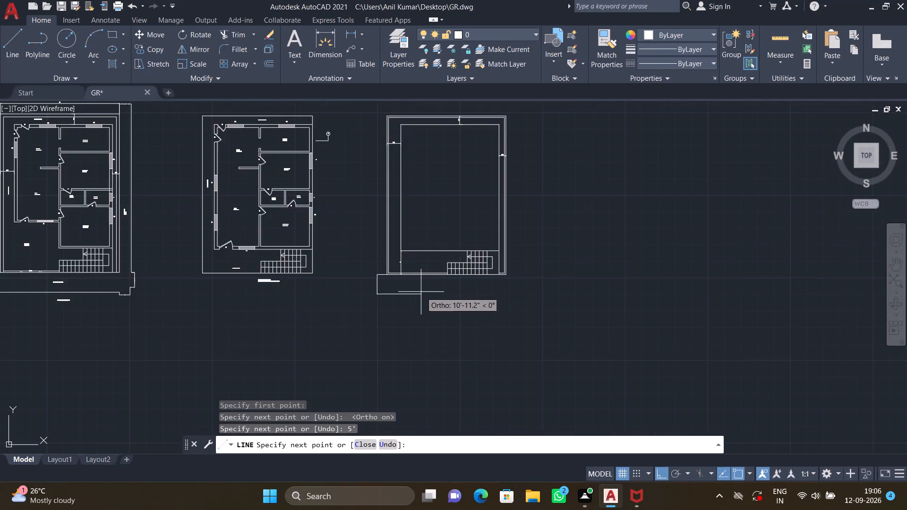
pyautogui.scroll(-1, 421, 292)
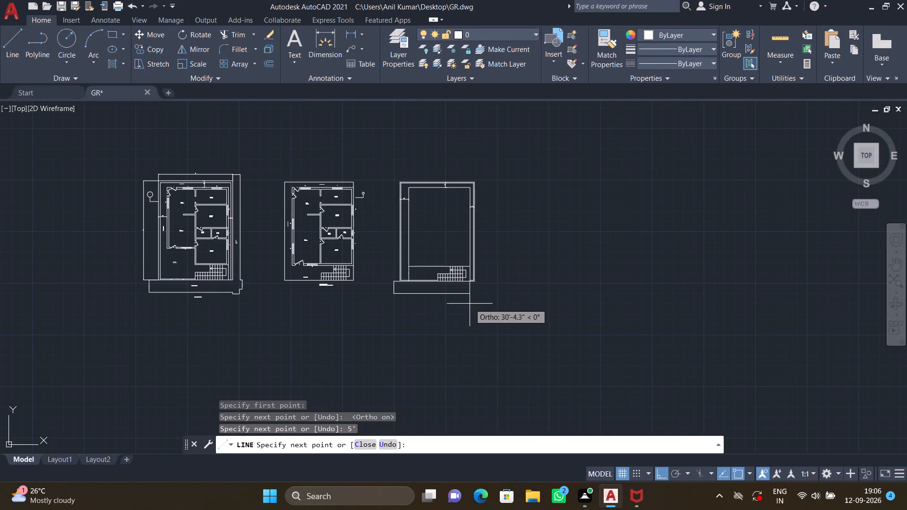
pyautogui.scroll(2, 470, 302)
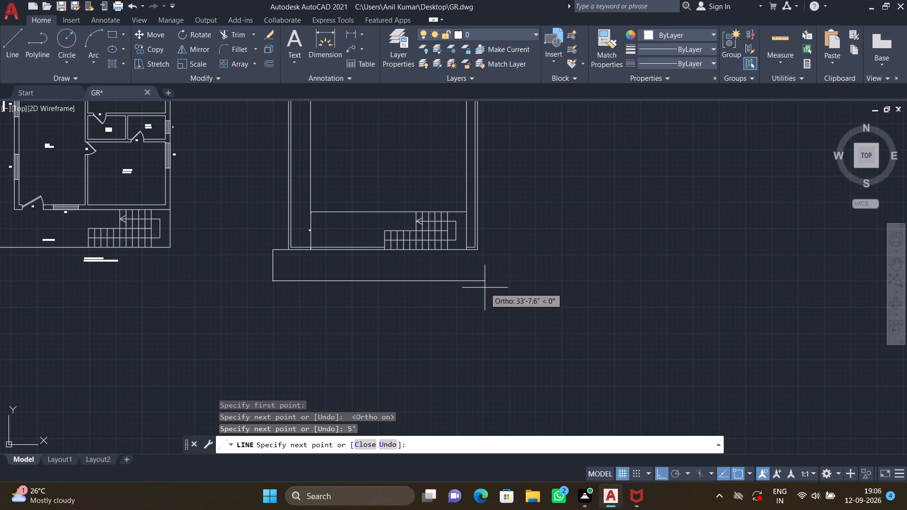
pyautogui.scroll(1, 480, 284)
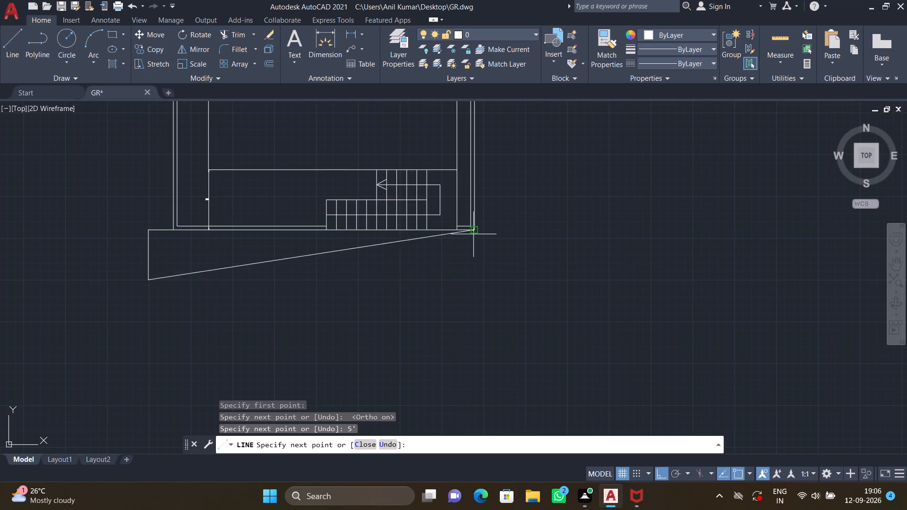
pyautogui.click(476, 280)
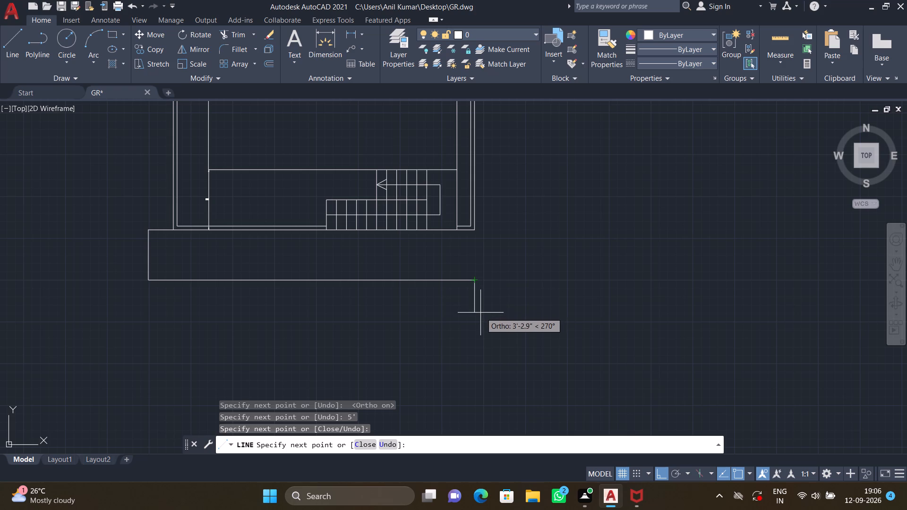
pyautogui.click(480, 314)
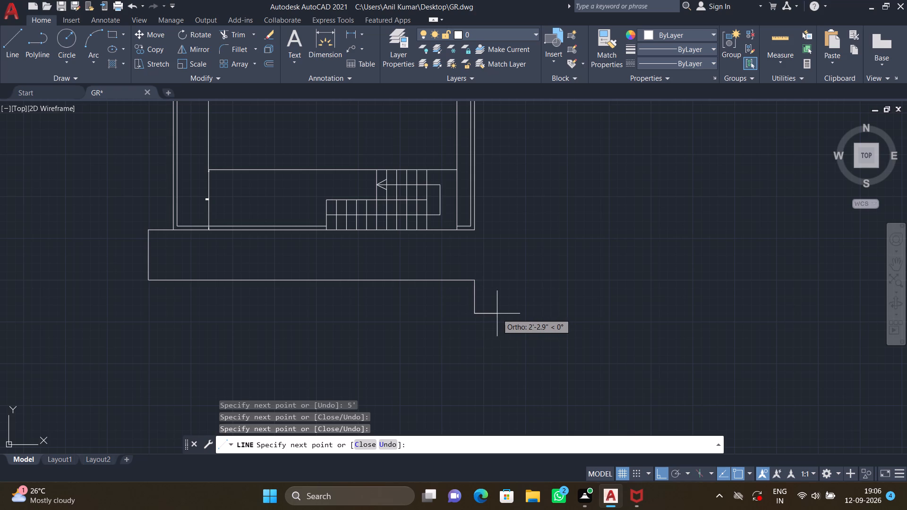
pyautogui.click(497, 314)
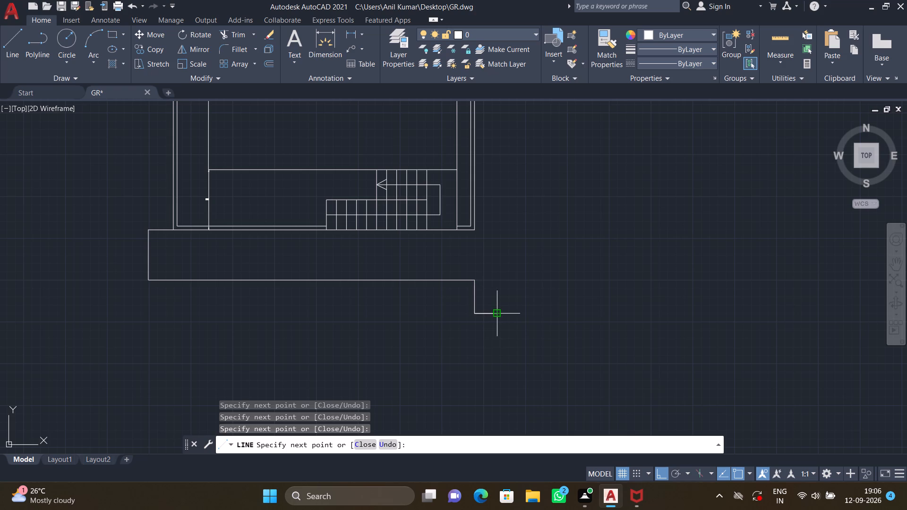
pyautogui.press('Return')
# With Ortho off, draw a line from the outline's outer upper-right corner about 3'-1" straight up, plus a short horizontal segment right.
pyautogui.scroll(-2, 513, 290)
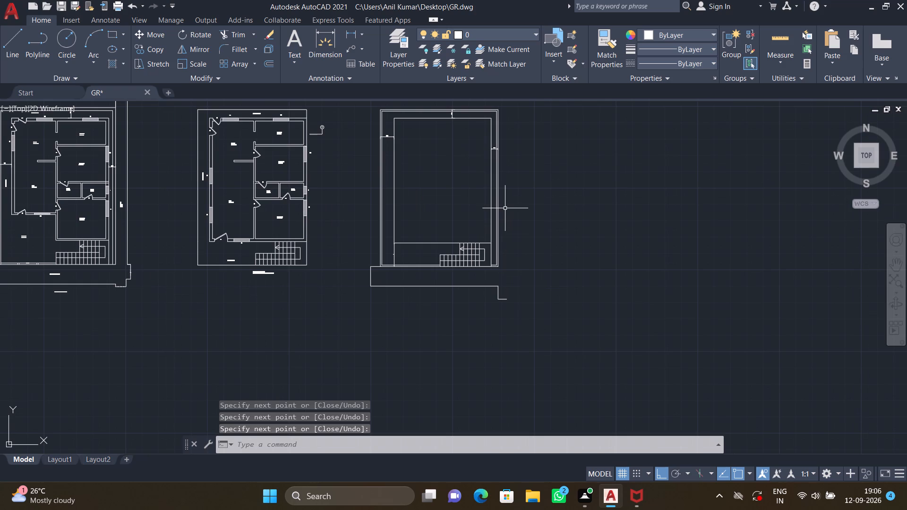
pyautogui.moveTo(500, 189); pyautogui.dragTo(537, 224, button='middle')
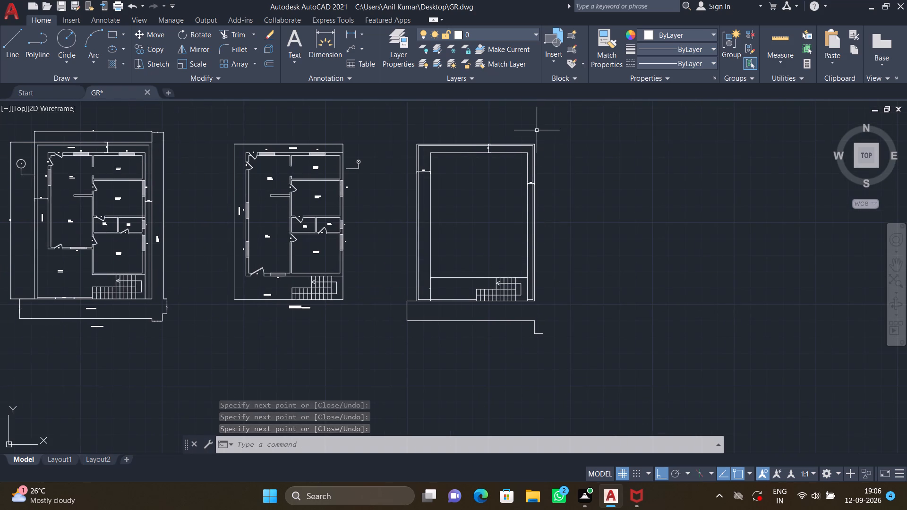
pyautogui.scroll(2, 537, 135)
pyautogui.moveTo(531, 143); pyautogui.dragTo(535, 201, button='middle')
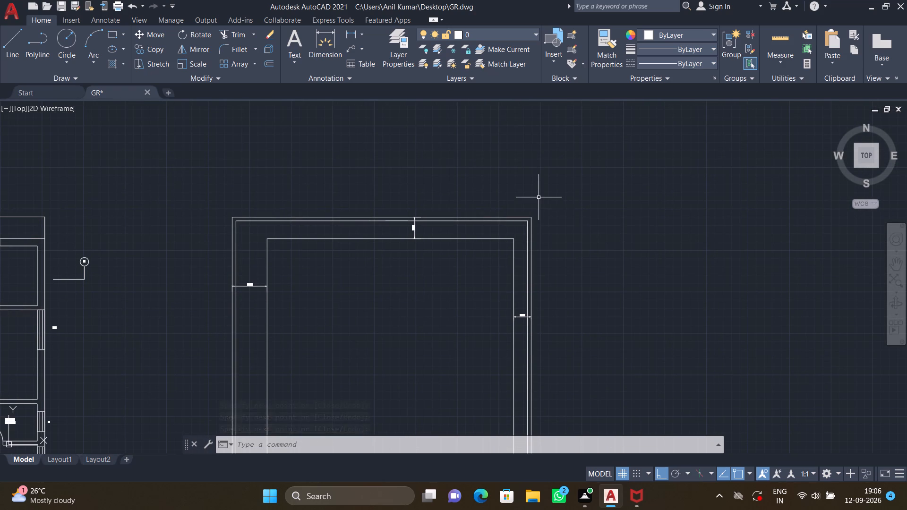
pyautogui.press('F8')
pyautogui.press('l')
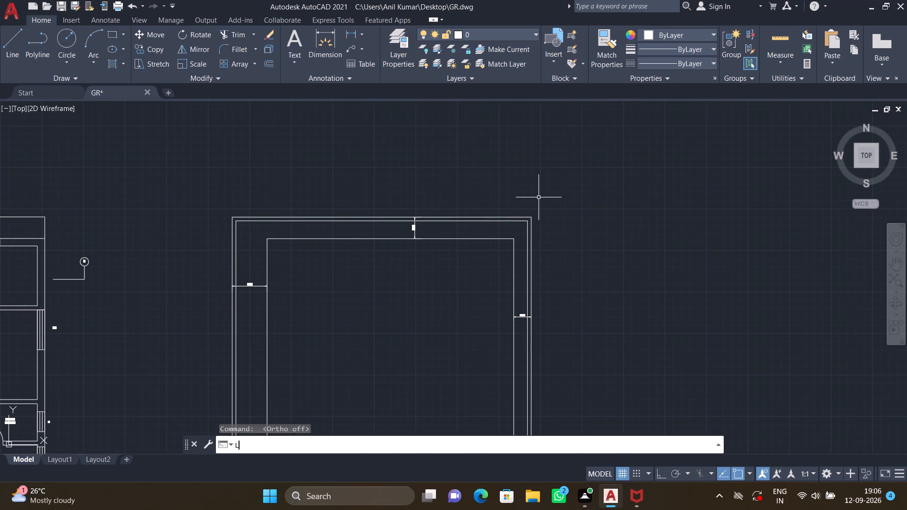
pyautogui.press('Return')
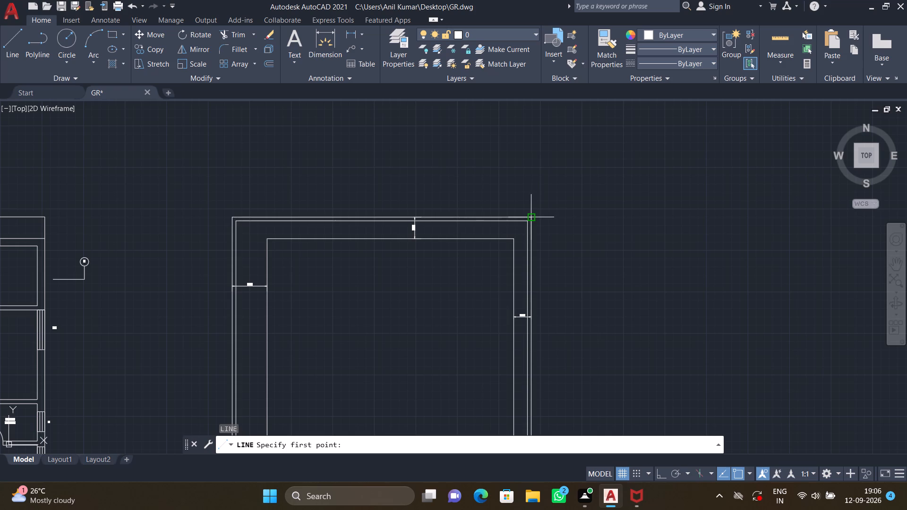
pyautogui.click(530, 216)
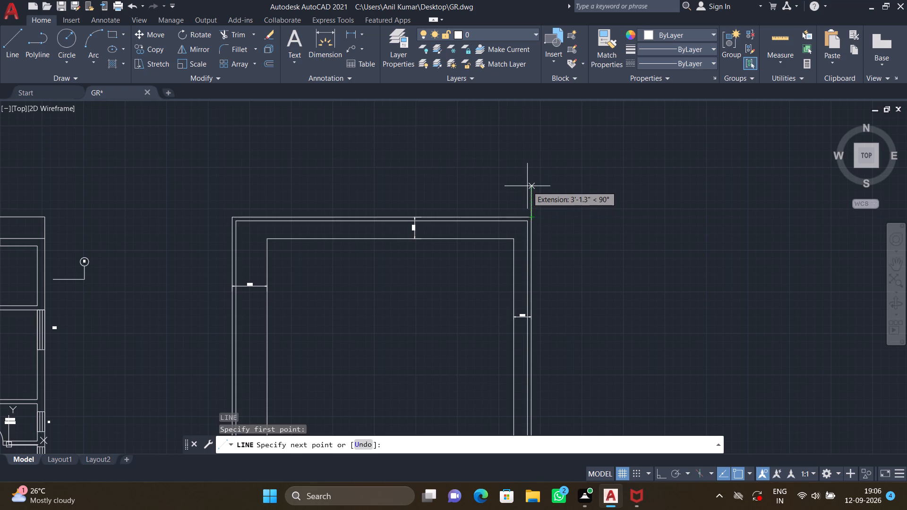
pyautogui.click(527, 186)
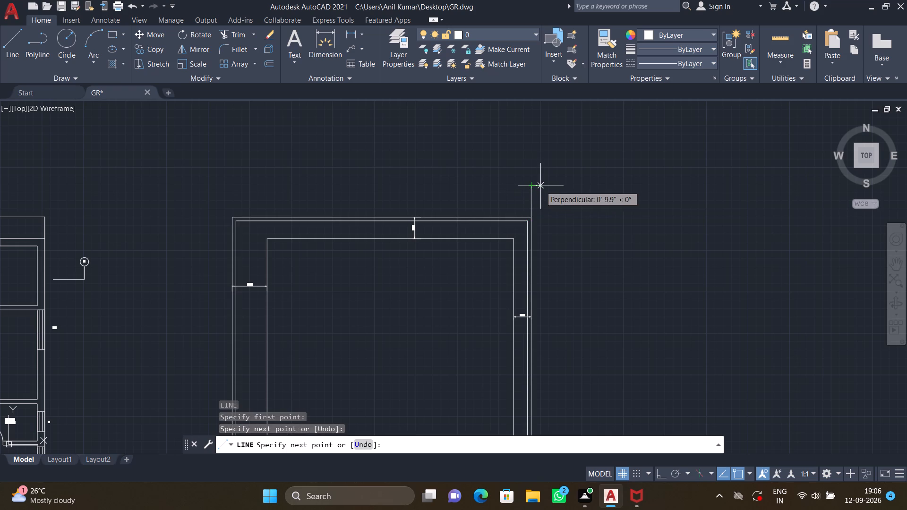
pyautogui.click(557, 182)
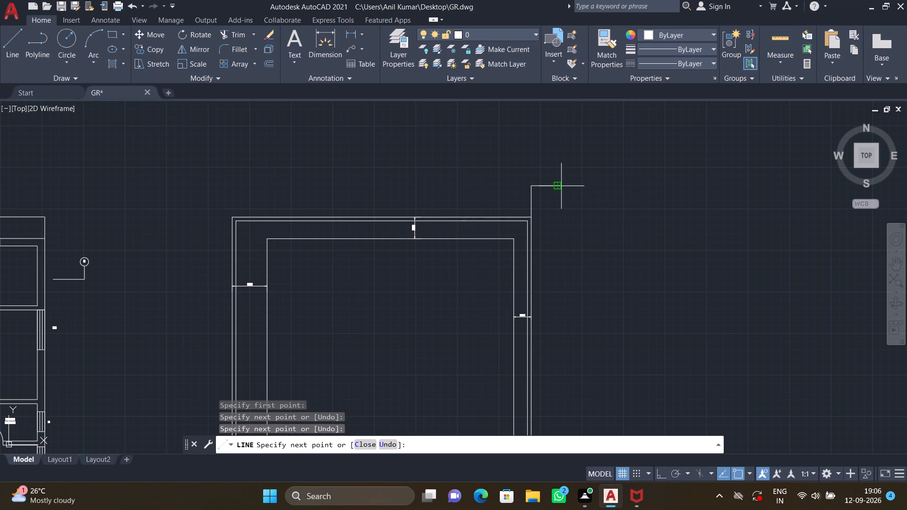
pyautogui.press('Return')
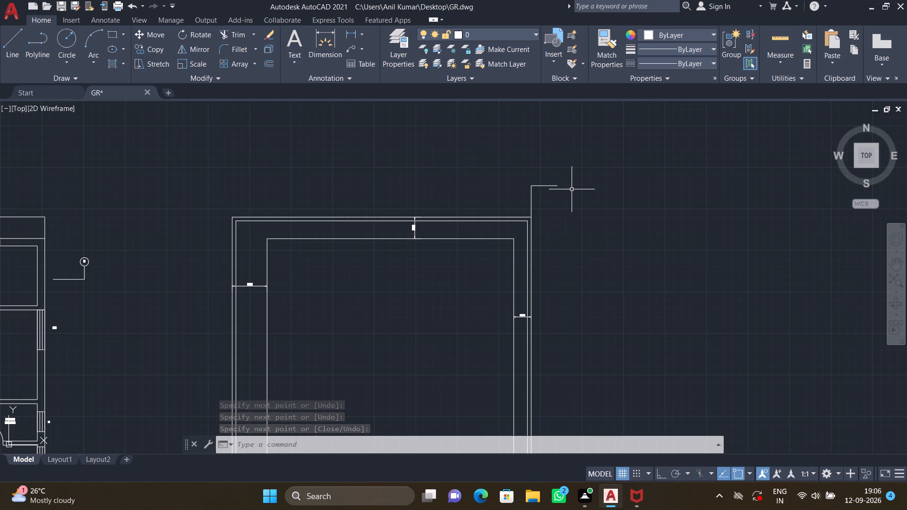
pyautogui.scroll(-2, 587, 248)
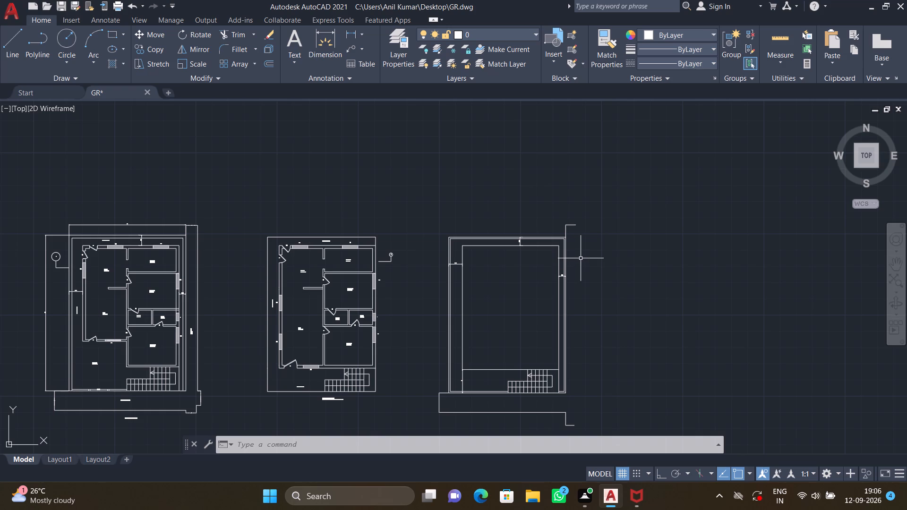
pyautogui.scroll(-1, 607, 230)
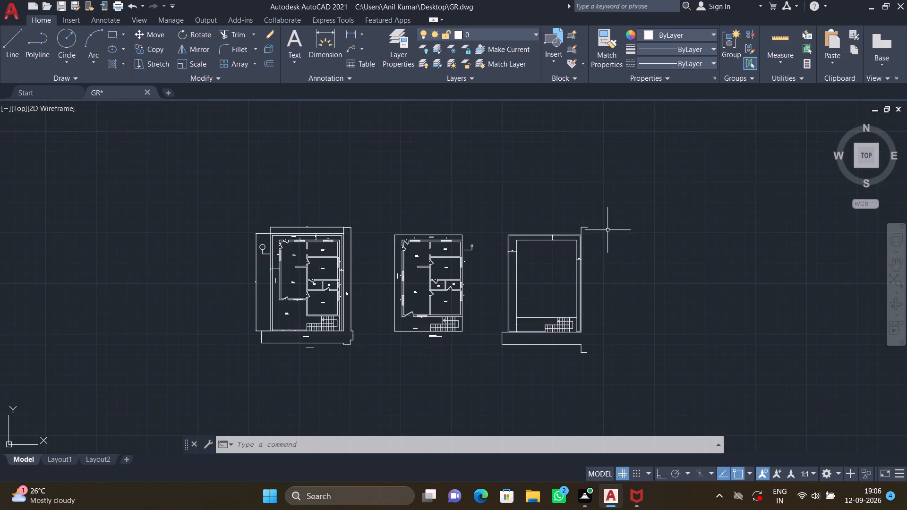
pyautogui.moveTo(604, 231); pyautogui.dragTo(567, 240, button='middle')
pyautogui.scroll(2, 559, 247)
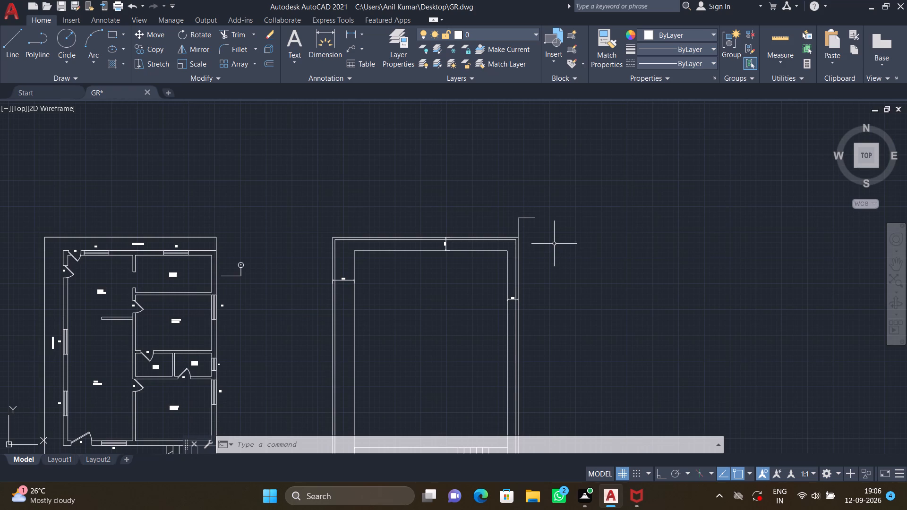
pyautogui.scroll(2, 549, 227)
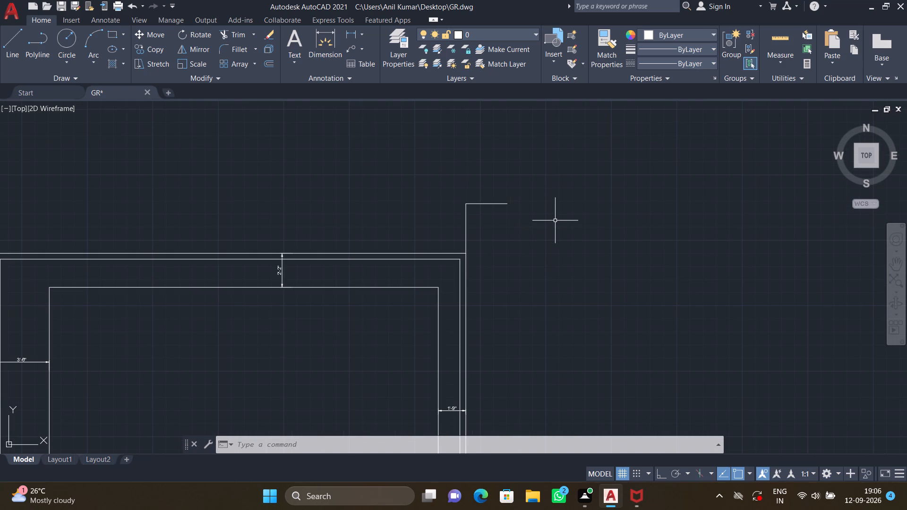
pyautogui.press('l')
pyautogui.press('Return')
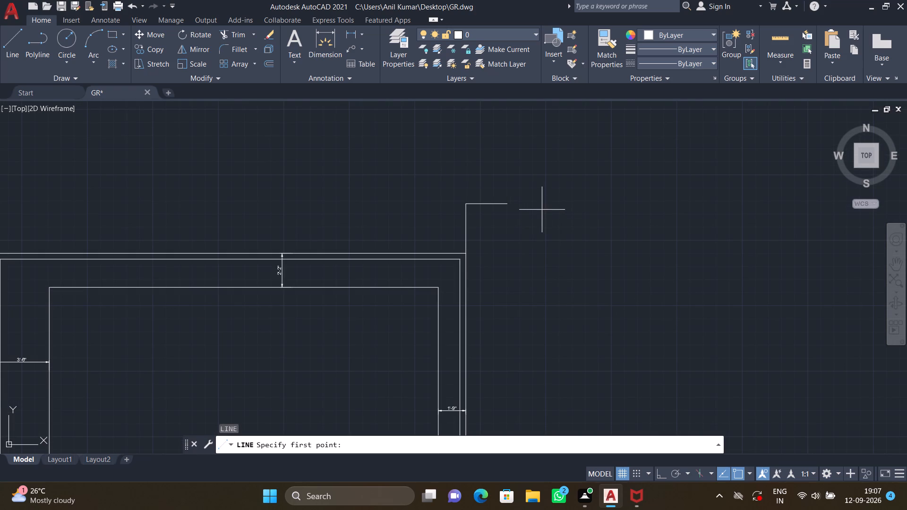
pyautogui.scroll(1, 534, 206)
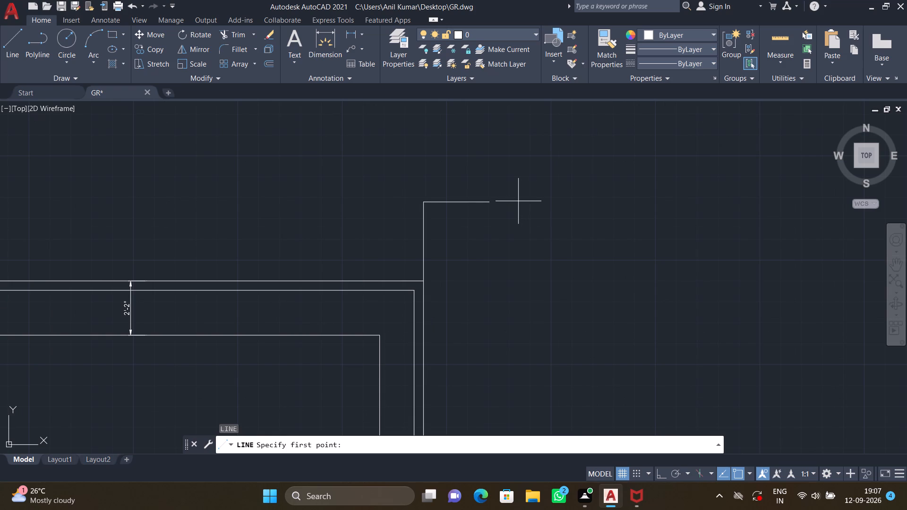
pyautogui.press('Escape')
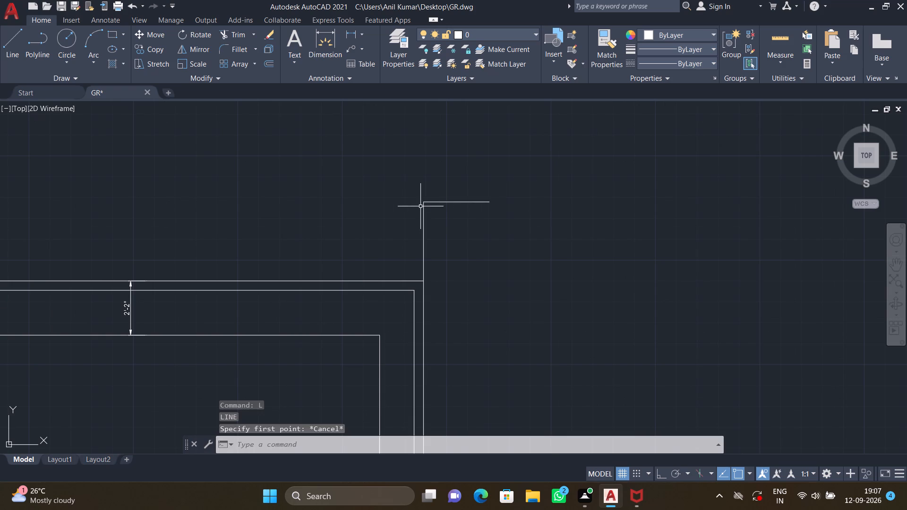
# With Ortho on, start a line at the top of the vertical above the outline's upper-right corner, running 3' right.
pyautogui.press('l')
pyautogui.press('Return')
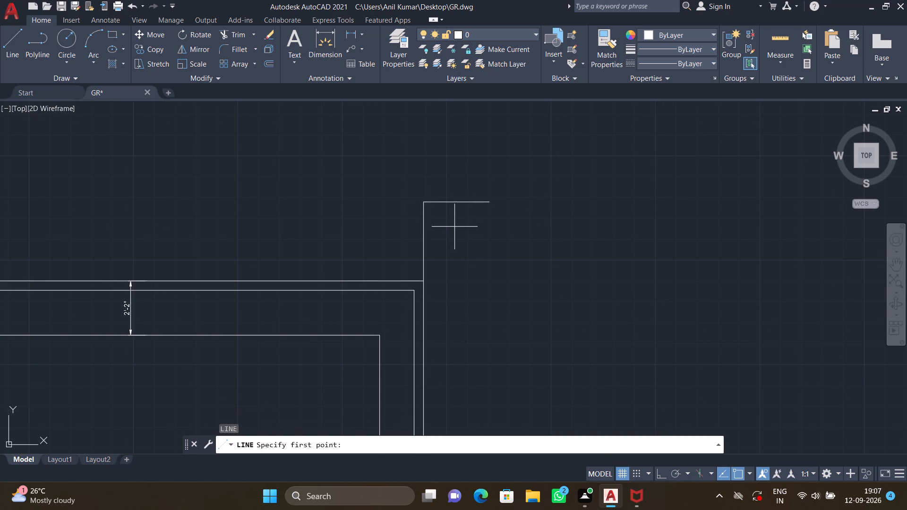
pyautogui.click(422, 204)
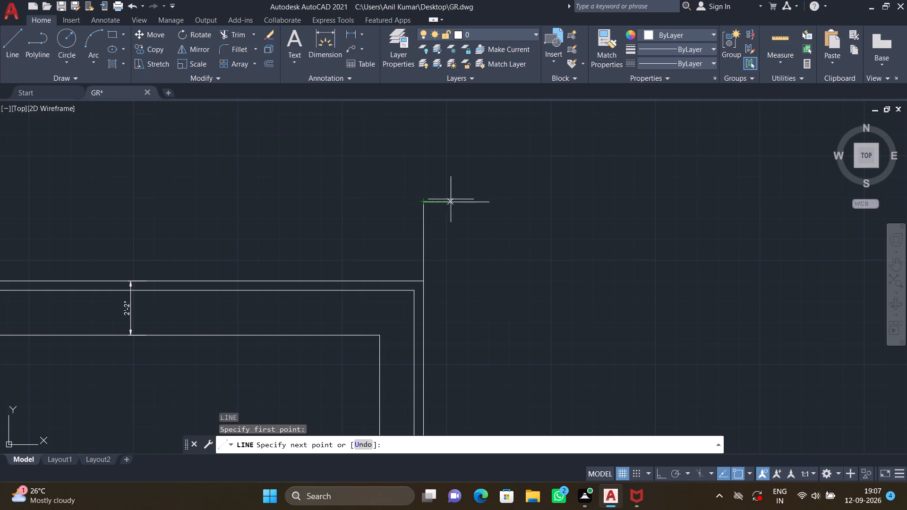
pyautogui.press('3')
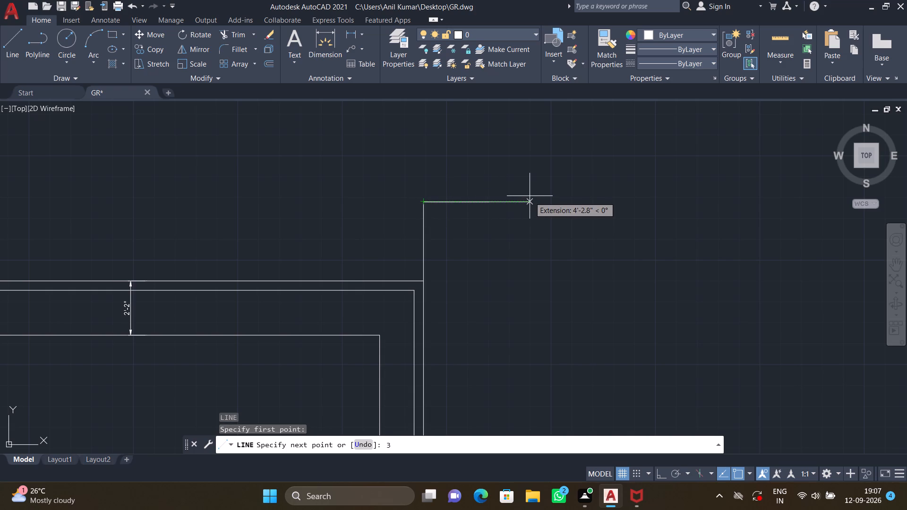
pyautogui.press('F8')
pyautogui.write("3'")
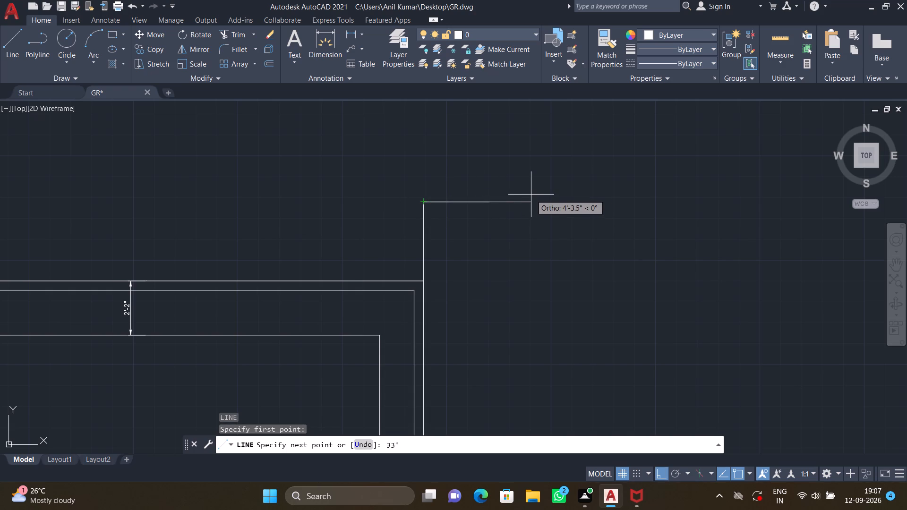
pyautogui.press('BackSpace')
pyautogui.press('BackSpace')
pyautogui.press("'")
pyautogui.press('Return')
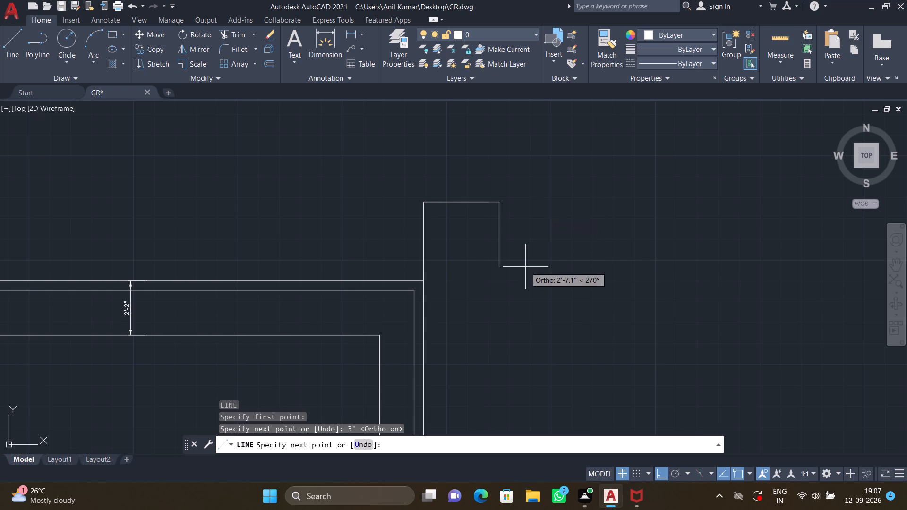
# Continue the line straight down until level with the outline's bottom edge, and end it there.
pyautogui.scroll(-2, 497, 289)
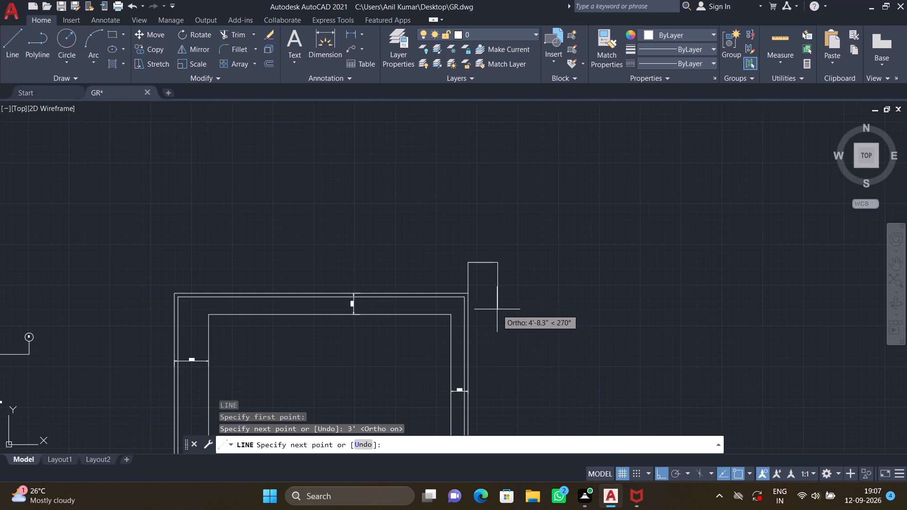
pyautogui.moveTo(499, 352); pyautogui.dragTo(445, 212, button='middle')
pyautogui.scroll(-3, 436, 267)
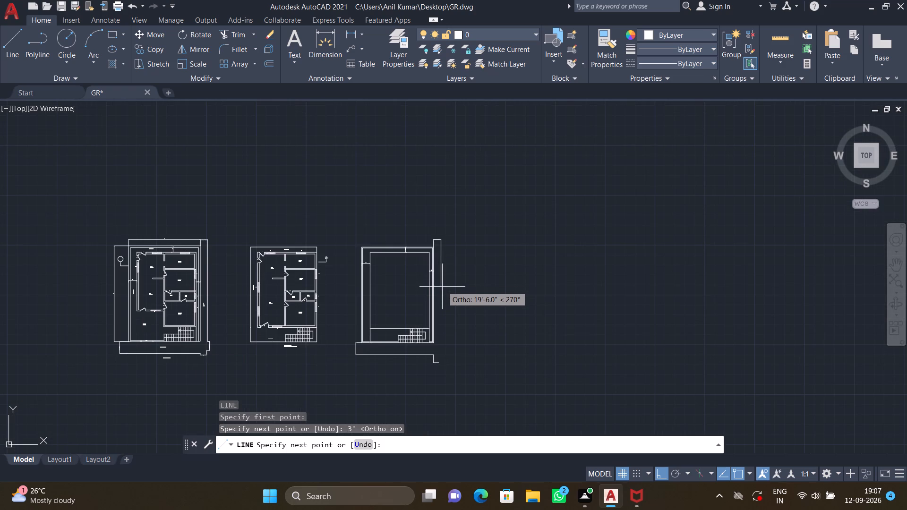
pyautogui.scroll(2, 443, 287)
pyautogui.moveTo(440, 320); pyautogui.dragTo(439, 319, button='middle')
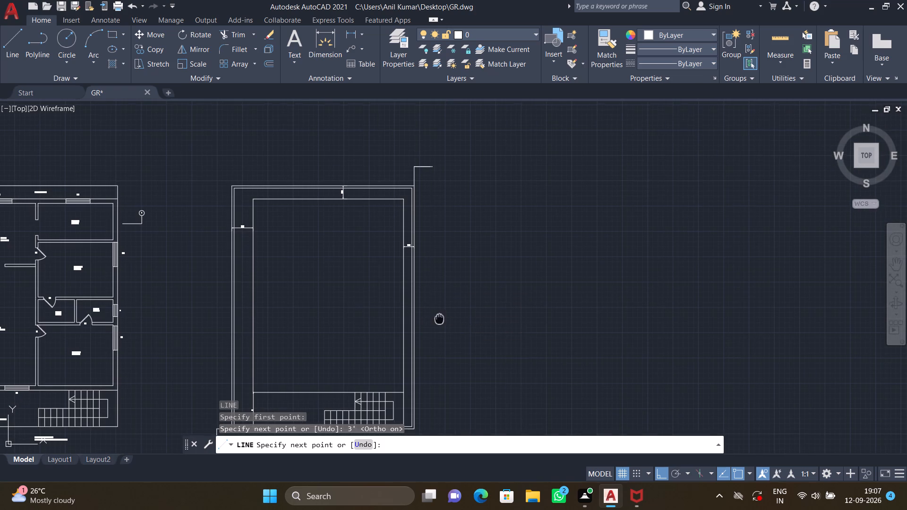
pyautogui.moveTo(439, 319); pyautogui.dragTo(402, 184, button='middle')
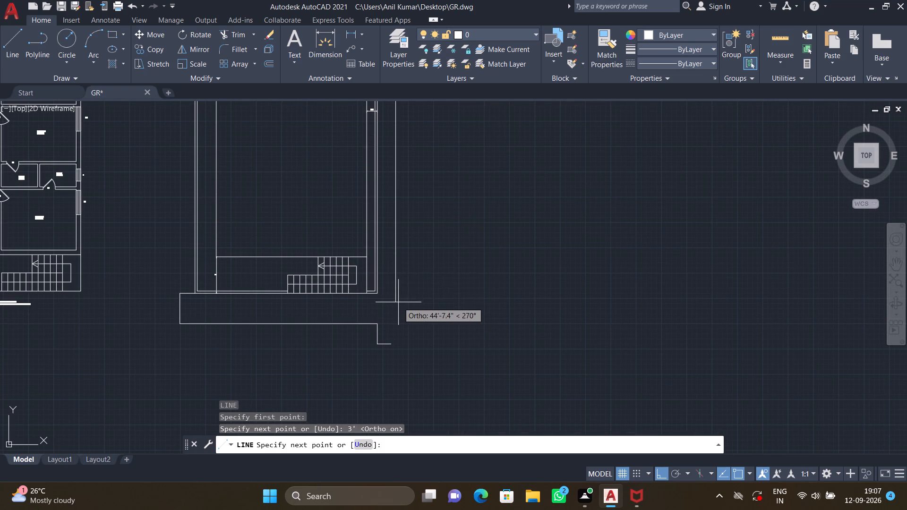
pyautogui.scroll(3, 398, 302)
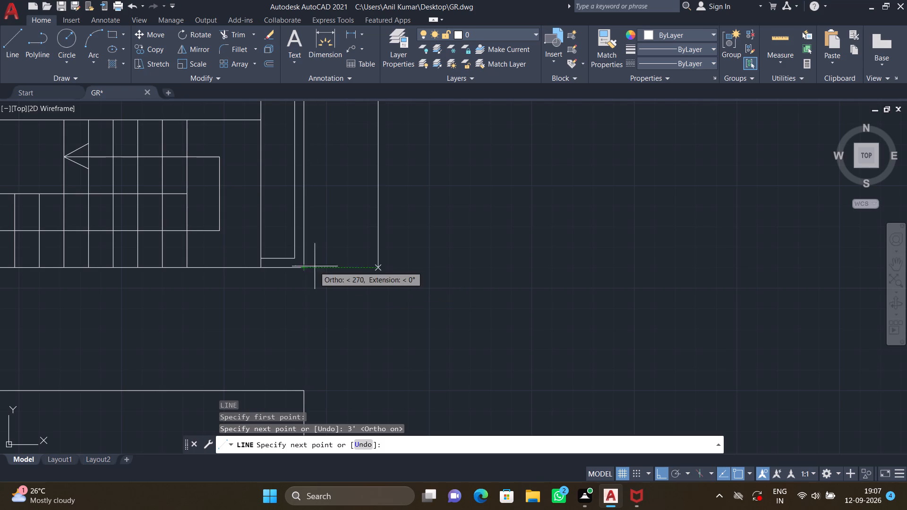
pyautogui.click(377, 266)
pyautogui.press('Return')
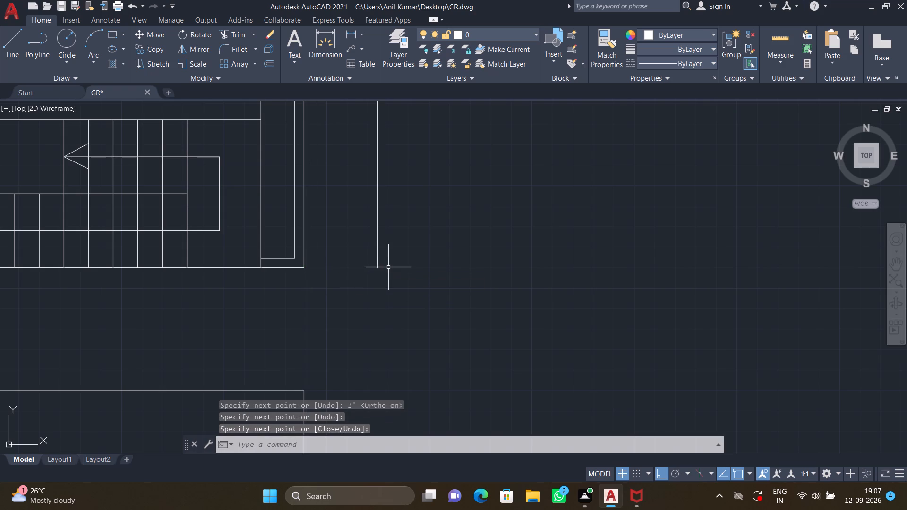
# From the lower end of the side strip's outer line, draw a line about 1'-9" right and about 1'-7" down.
pyautogui.scroll(1, 394, 274)
pyautogui.press('l')
pyautogui.press('Return')
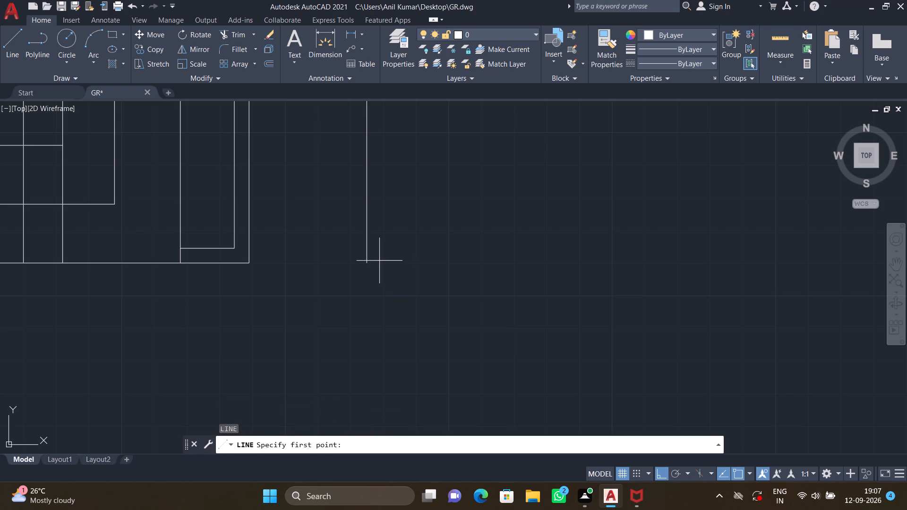
pyautogui.click(365, 263)
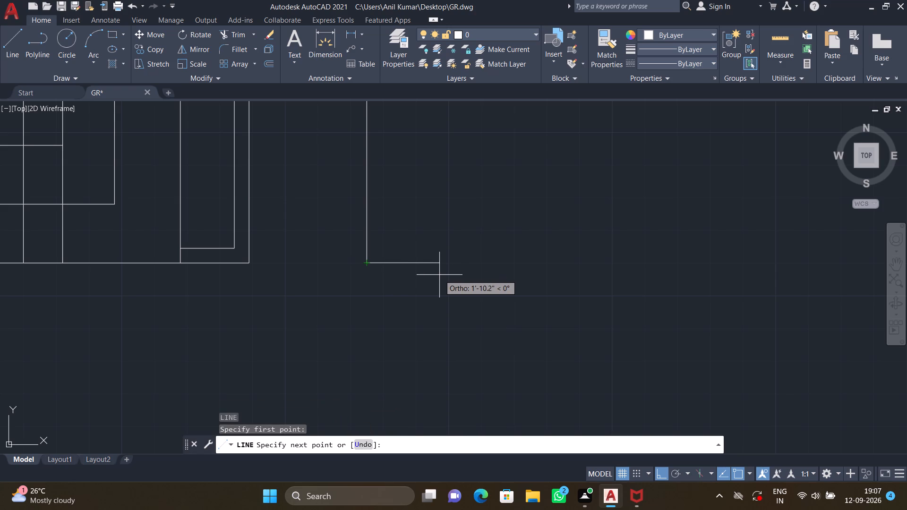
pyautogui.click(436, 273)
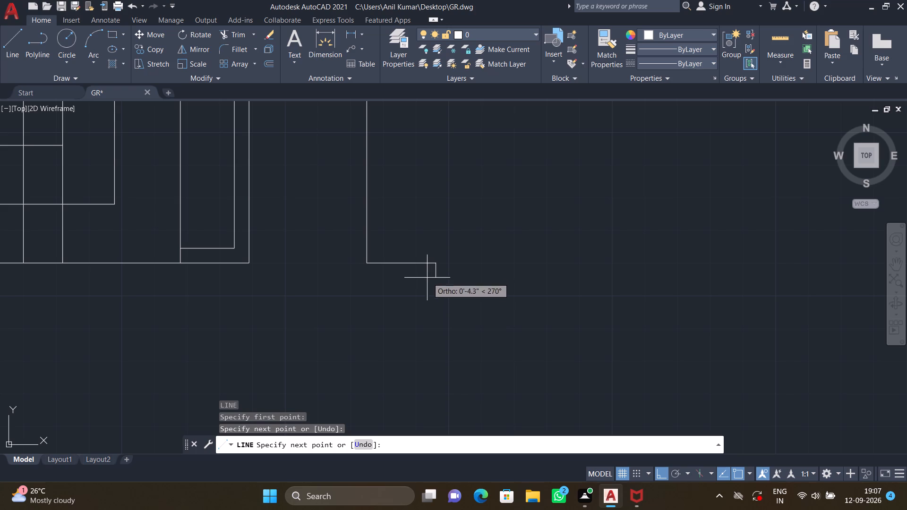
pyautogui.click(431, 326)
pyautogui.press('Return')
# About 2'-7" below that end, draw an aligned line about 11" down, 1' left and 3'-3" down, level with the lower strip's end.
pyautogui.scroll(-3, 435, 320)
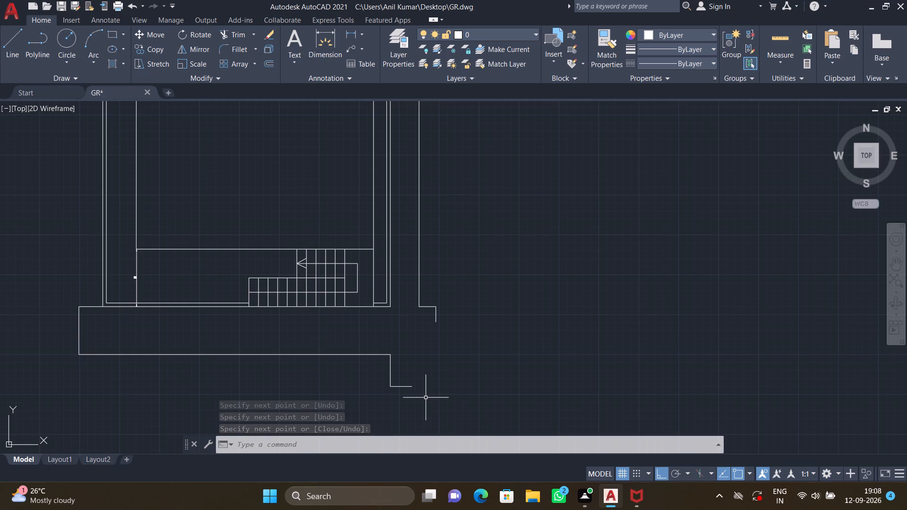
pyautogui.scroll(1, 426, 398)
pyautogui.press('l')
pyautogui.press('Return')
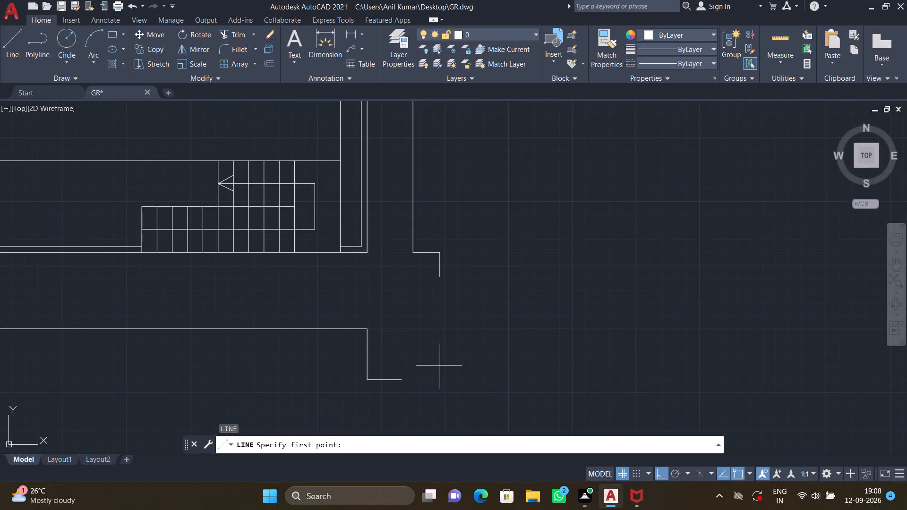
pyautogui.scroll(2, 435, 379)
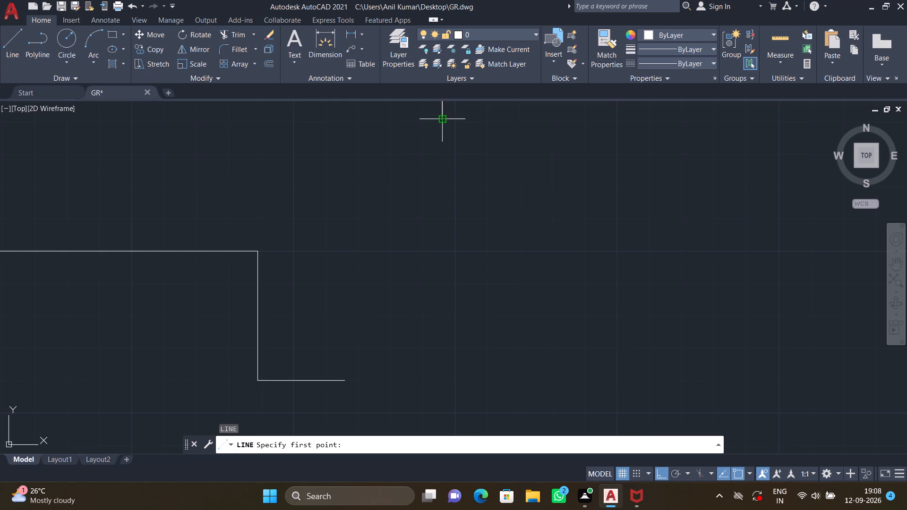
pyautogui.click(441, 219)
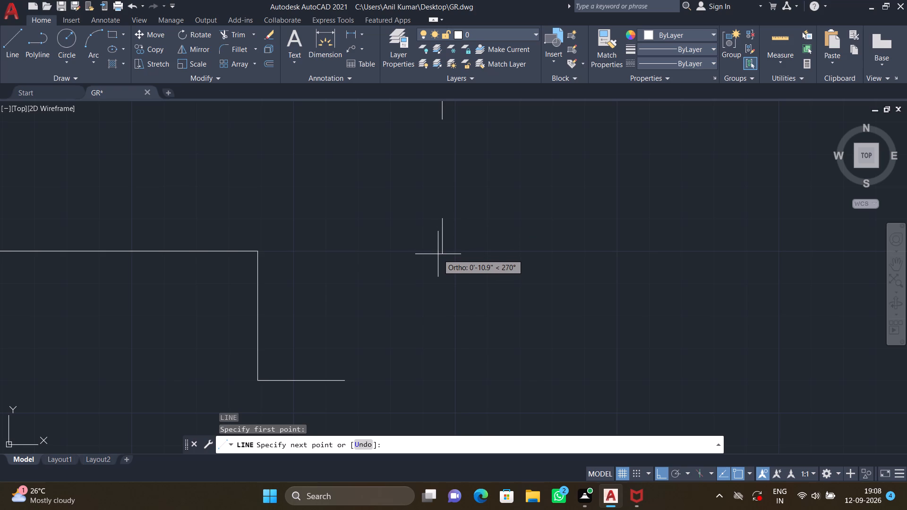
pyautogui.click(438, 254)
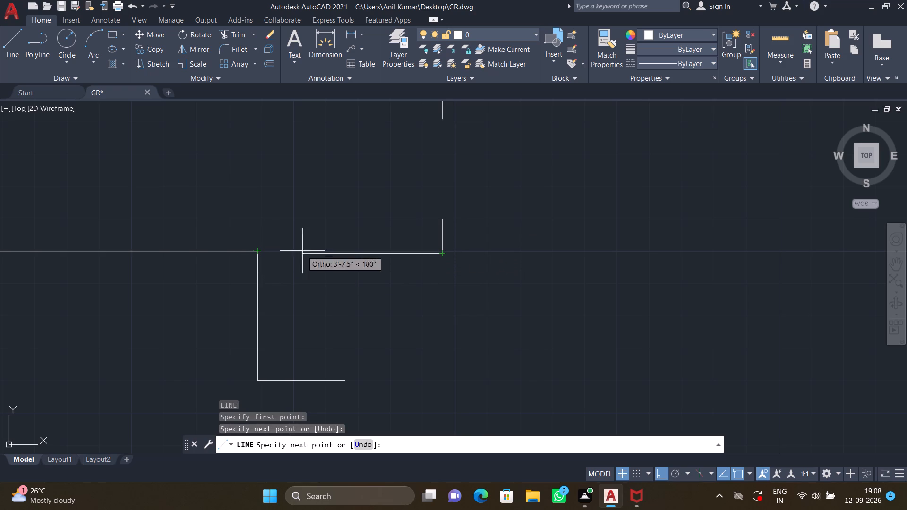
pyautogui.click(404, 254)
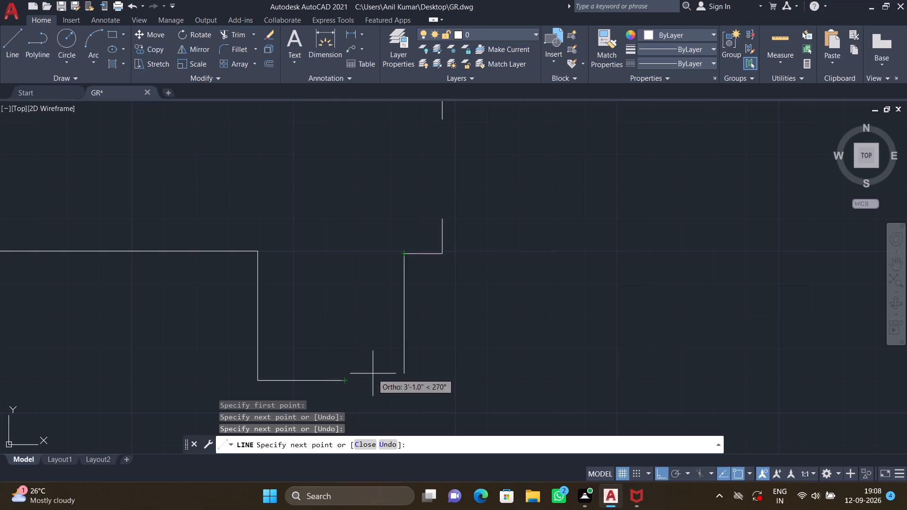
pyautogui.click(404, 381)
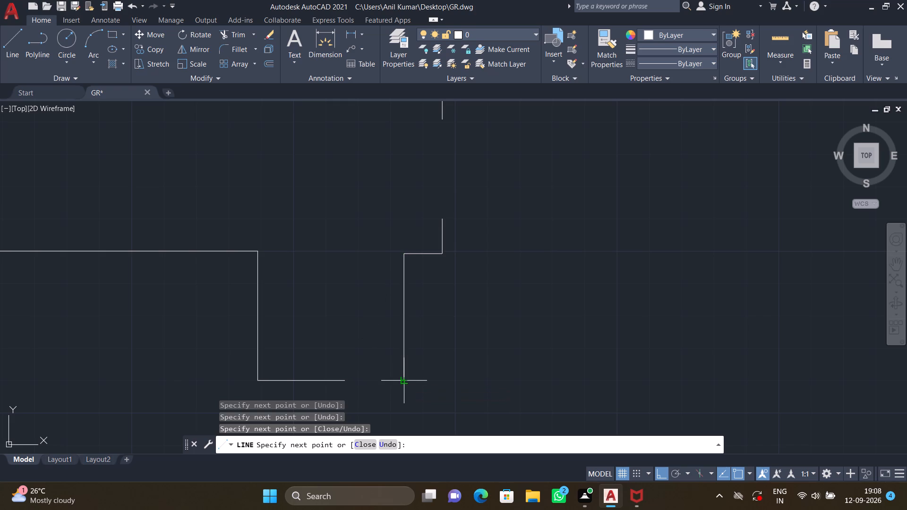
pyautogui.press('Return')
# Delete the 3' horizontal line across the top of the side strip, keeping the shorter segment it overlaps.
pyautogui.scroll(-2, 418, 364)
pyautogui.scroll(-1, 417, 290)
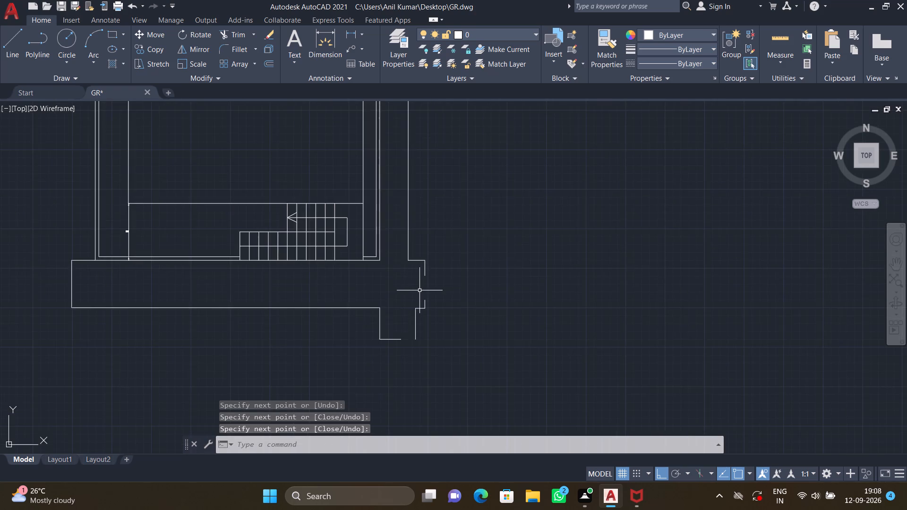
pyautogui.scroll(-2, 420, 290)
pyautogui.moveTo(429, 142); pyautogui.dragTo(420, 213, button='middle')
pyautogui.scroll(1, 386, 172)
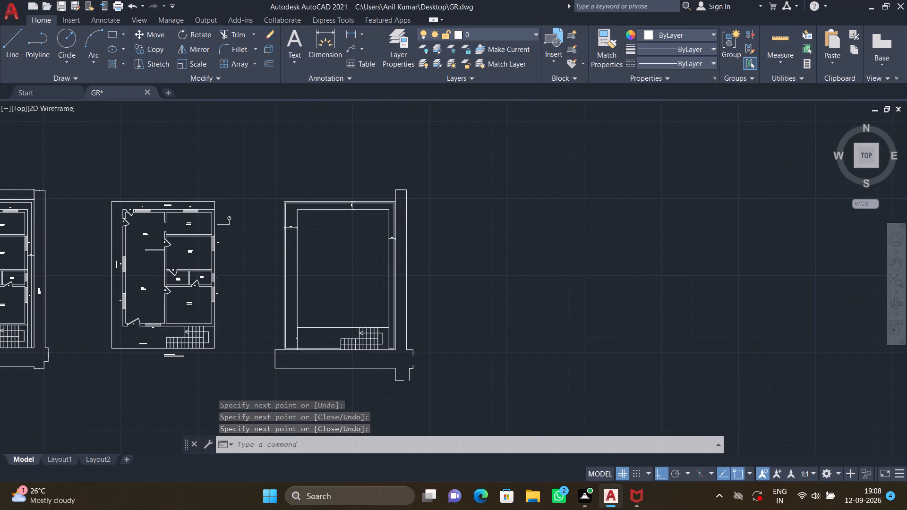
pyautogui.scroll(2, 387, 173)
pyautogui.scroll(4, 424, 224)
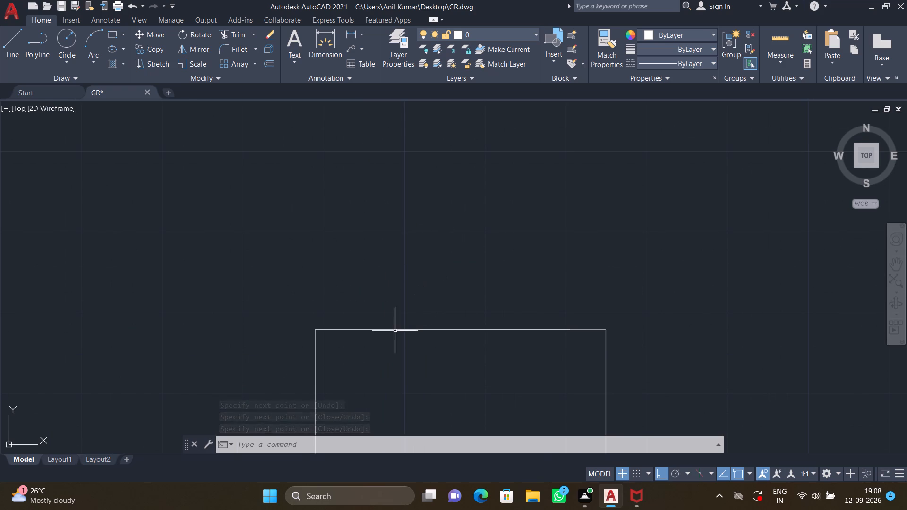
pyautogui.click(376, 329)
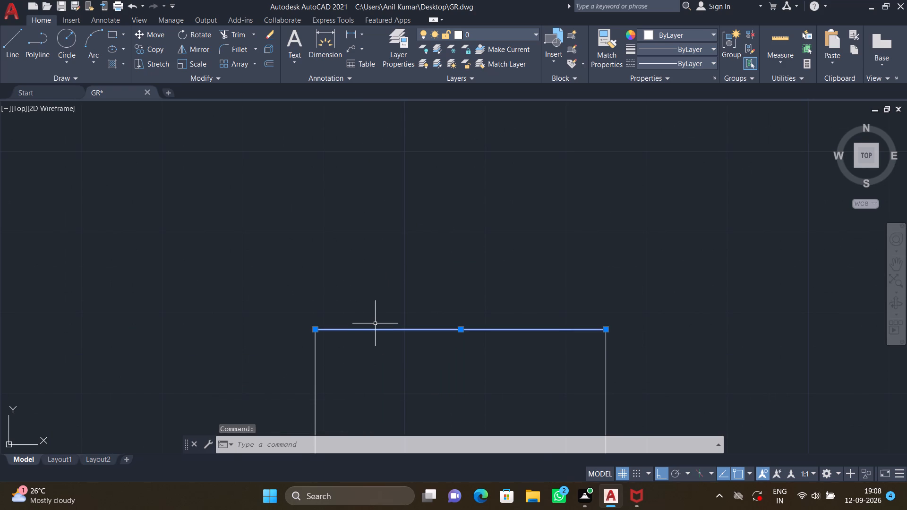
pyautogui.press('Delete')
# Draw a line about 4" long from the shorter top segment's right end to the top of the strip's outer vertical.
pyautogui.scroll(-1, 382, 321)
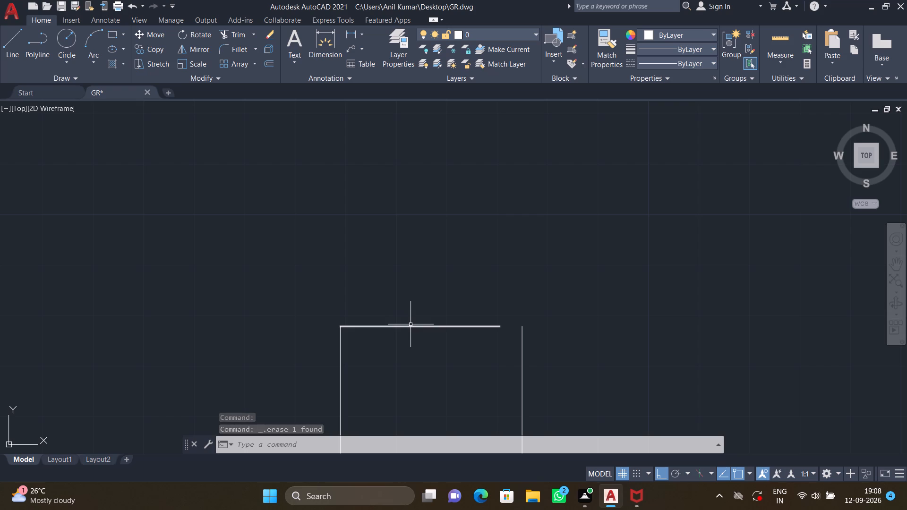
pyautogui.scroll(2, 410, 324)
pyautogui.press('l')
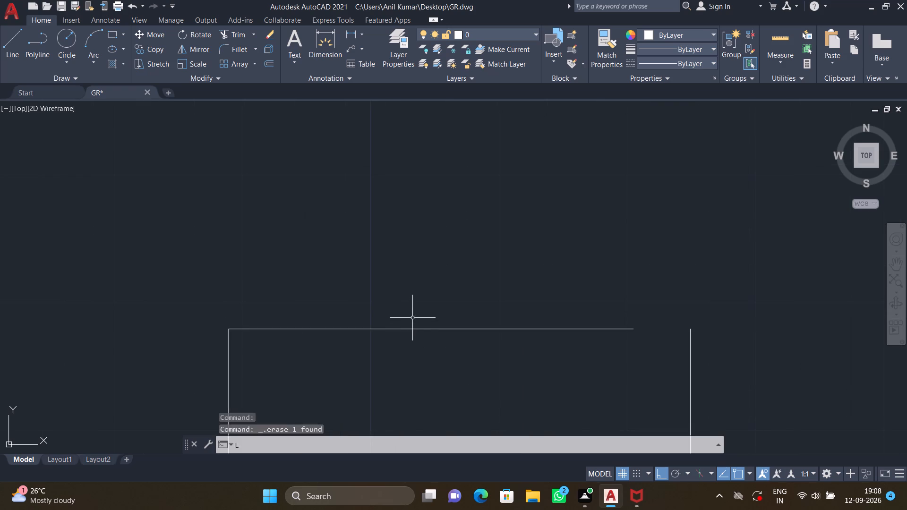
pyautogui.press('Return')
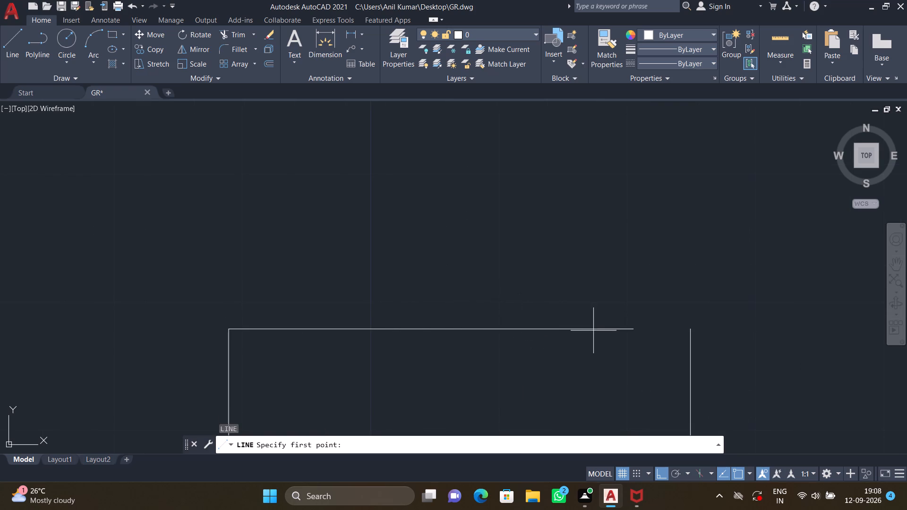
pyautogui.click(630, 329)
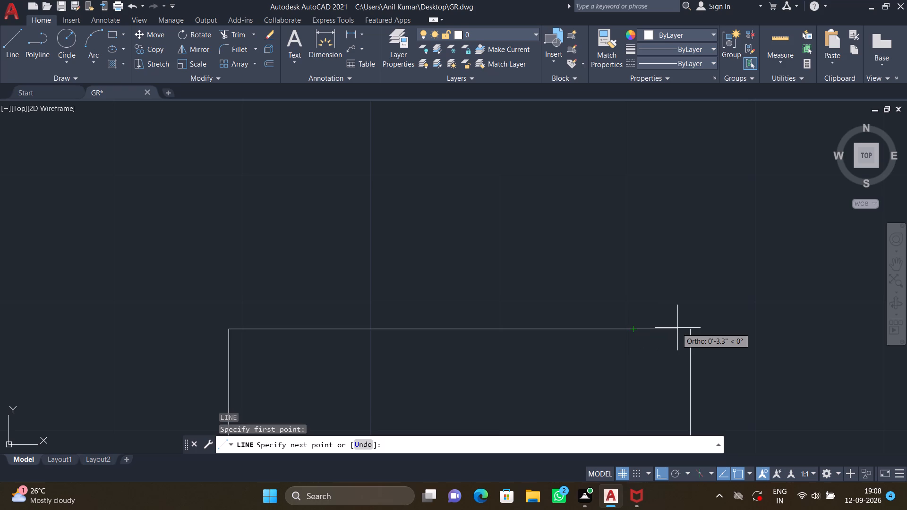
pyautogui.click(690, 329)
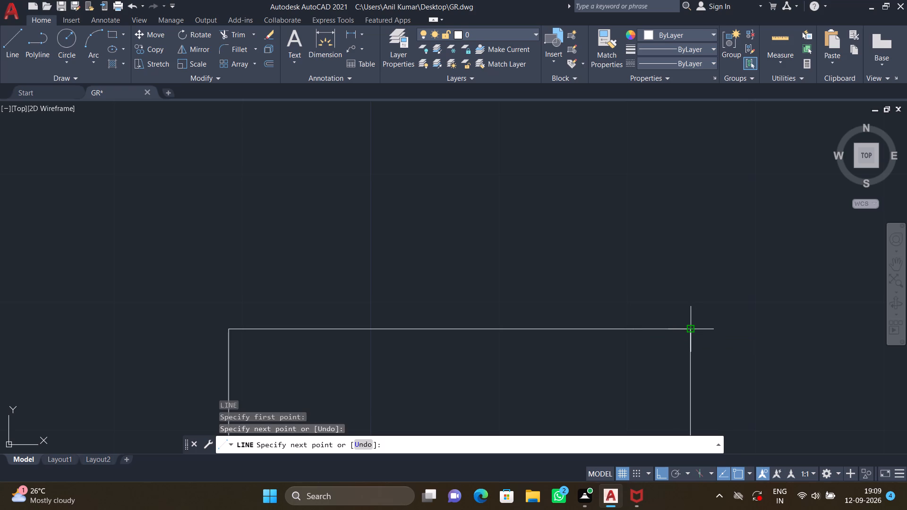
pyautogui.press('Return')
# Draw two short vertical guide lines crossing the side strip's top line, one left and one right of its middle.
pyautogui.press('l')
pyautogui.press('Return')
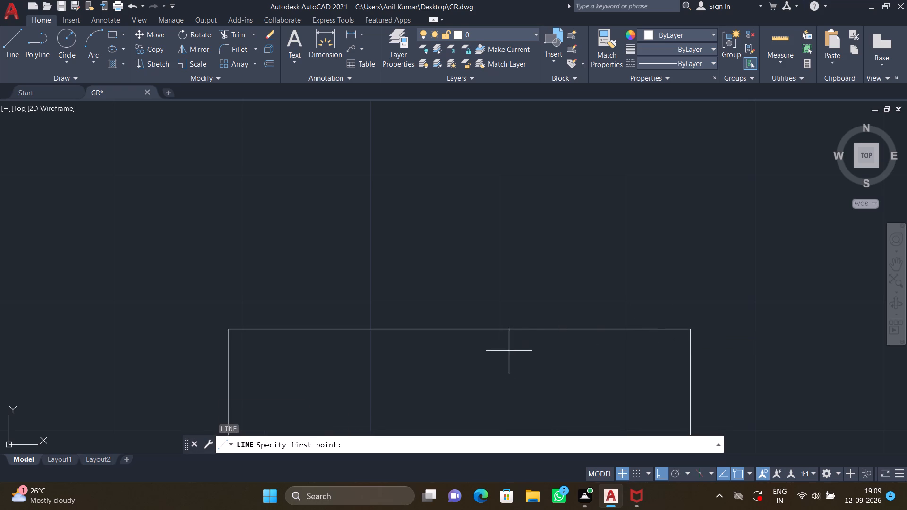
pyautogui.click(356, 289)
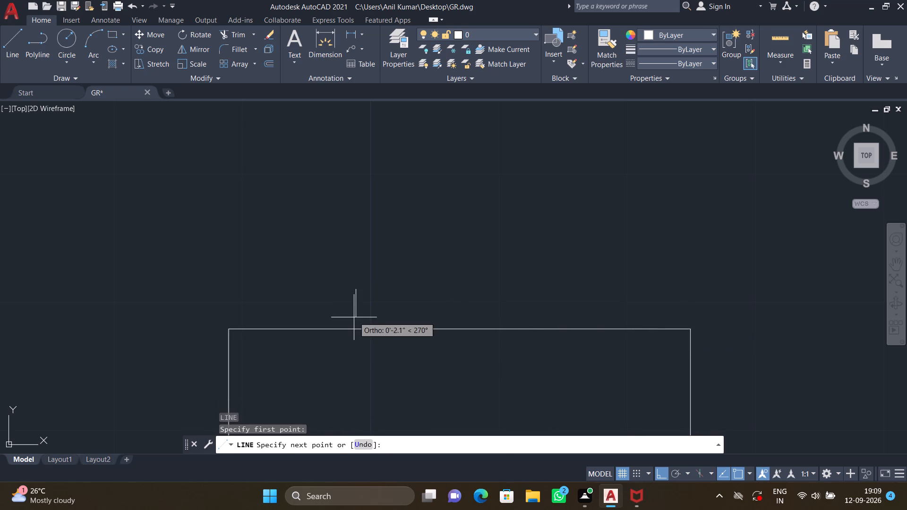
pyautogui.click(353, 370)
pyautogui.press('Return')
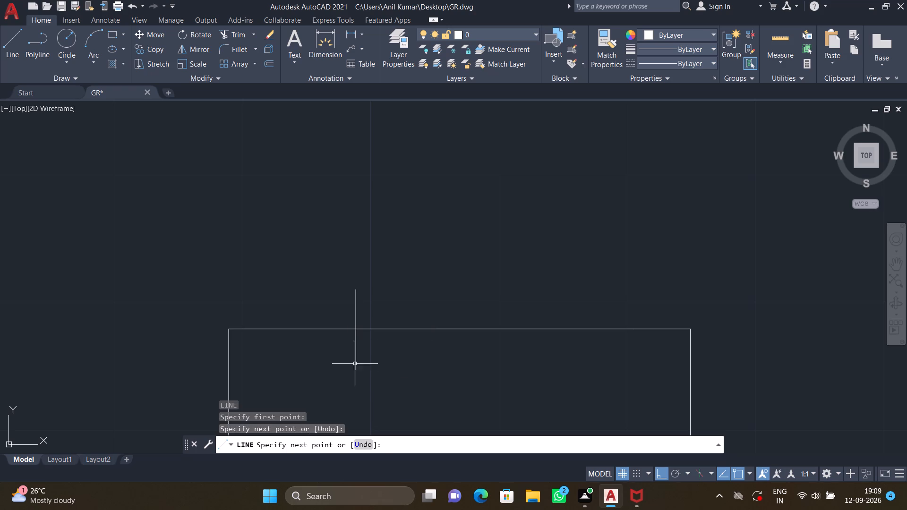
pyautogui.click(496, 291)
pyautogui.press('l')
pyautogui.press('Return')
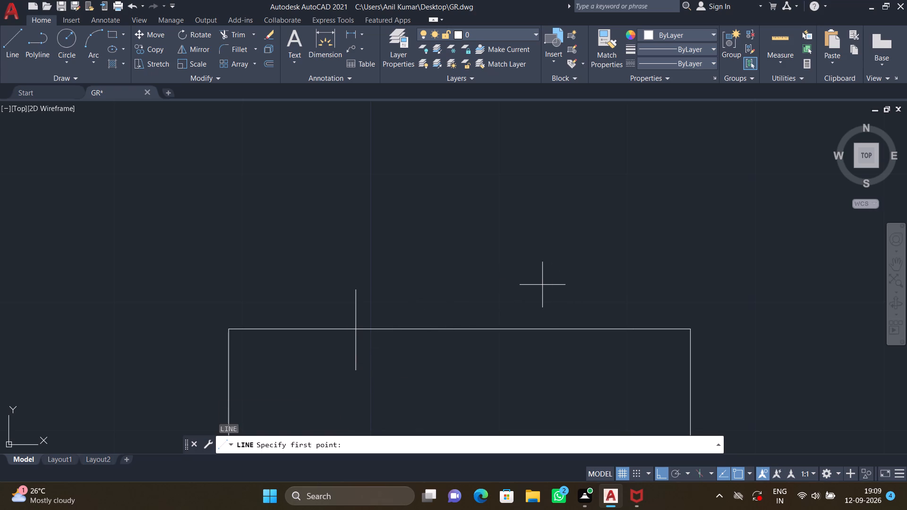
pyautogui.click(528, 285)
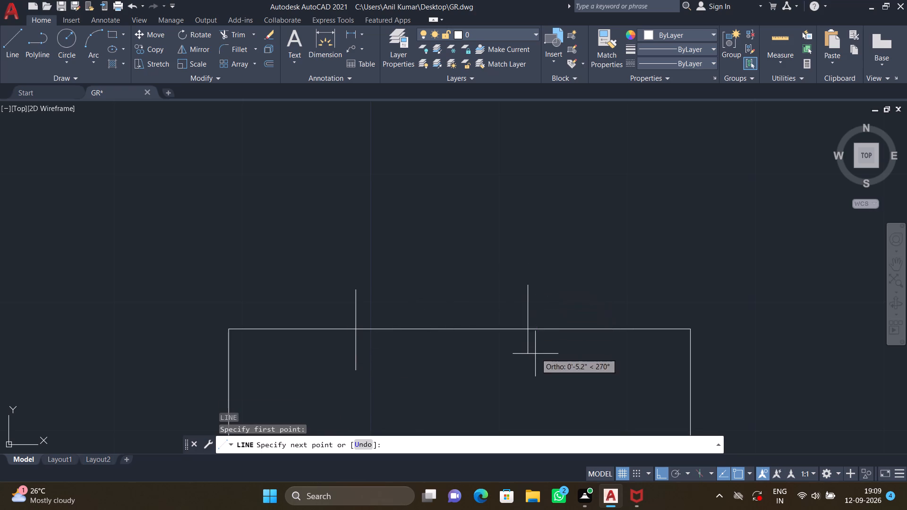
pyautogui.click(533, 375)
pyautogui.press('Return')
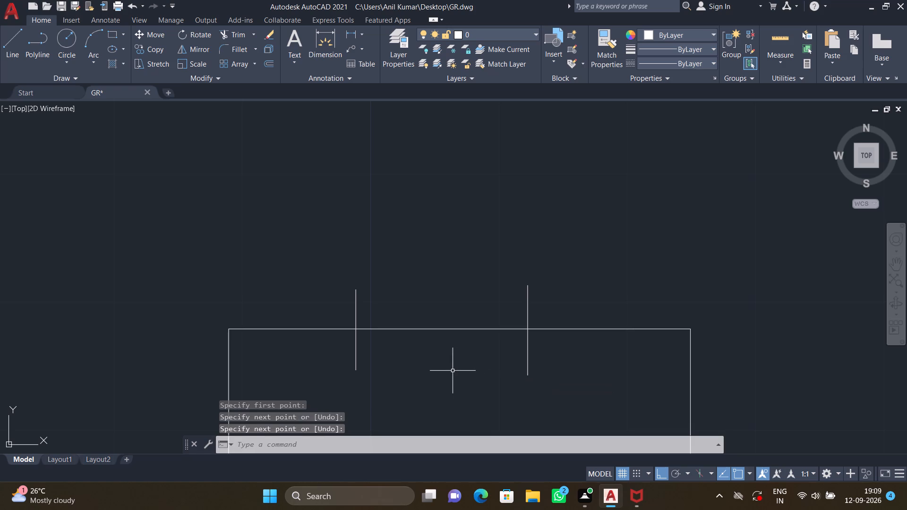
# Insert a Breakline along the strip's top line between the two vertical guides, with the break symbol at about the middle.
pyautogui.press('b')
pyautogui.write('REAKLINE')
pyautogui.press('Return')
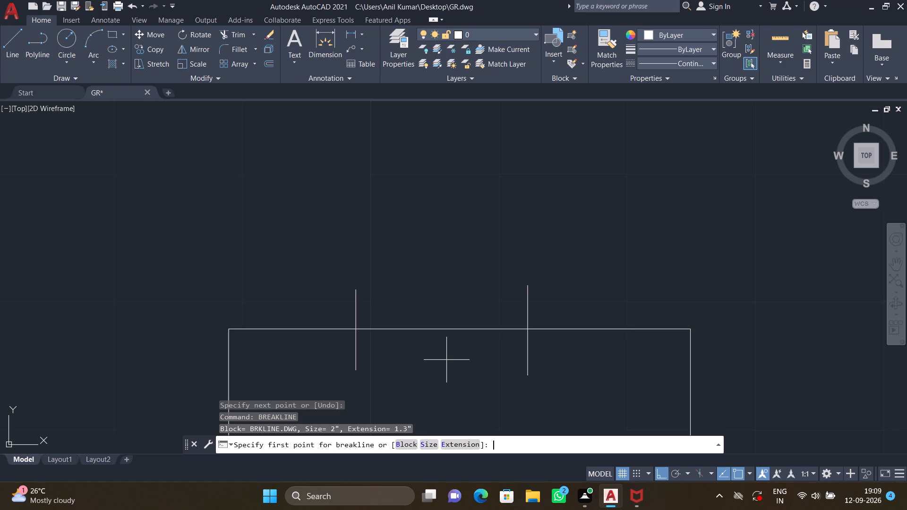
pyautogui.click(354, 332)
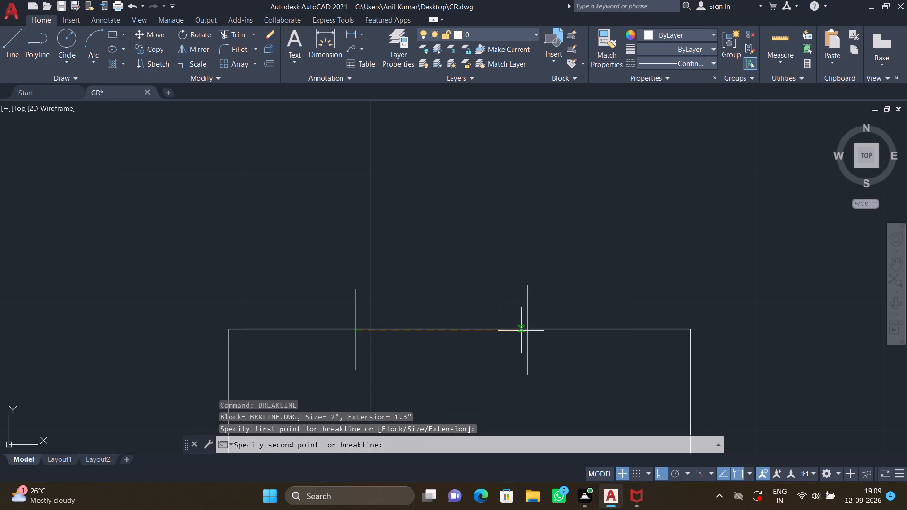
pyautogui.click(529, 327)
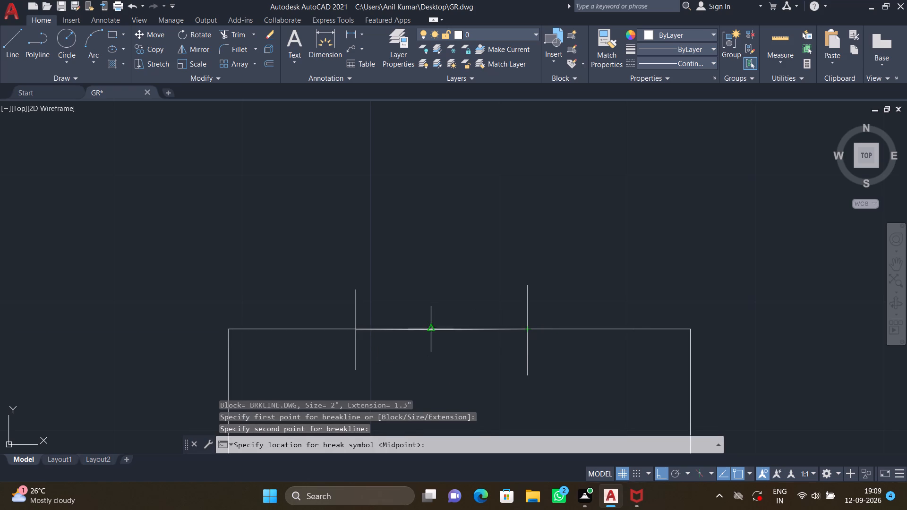
pyautogui.click(441, 326)
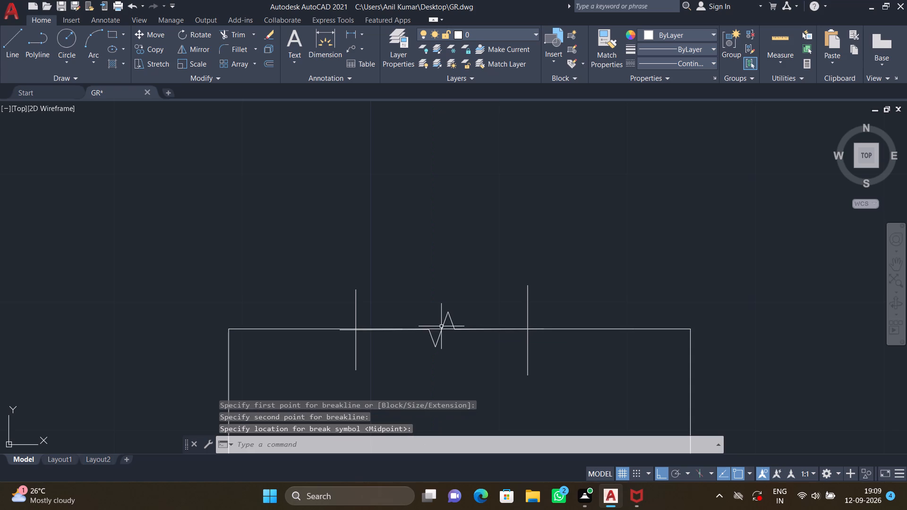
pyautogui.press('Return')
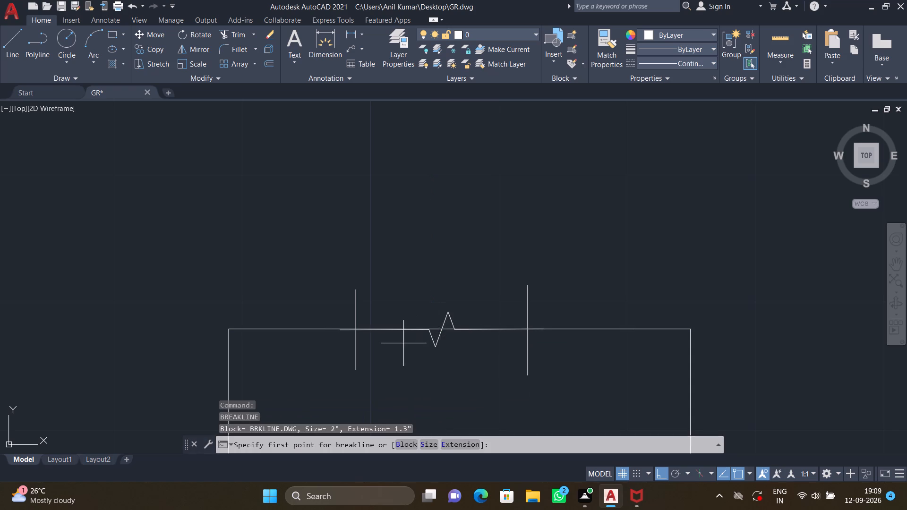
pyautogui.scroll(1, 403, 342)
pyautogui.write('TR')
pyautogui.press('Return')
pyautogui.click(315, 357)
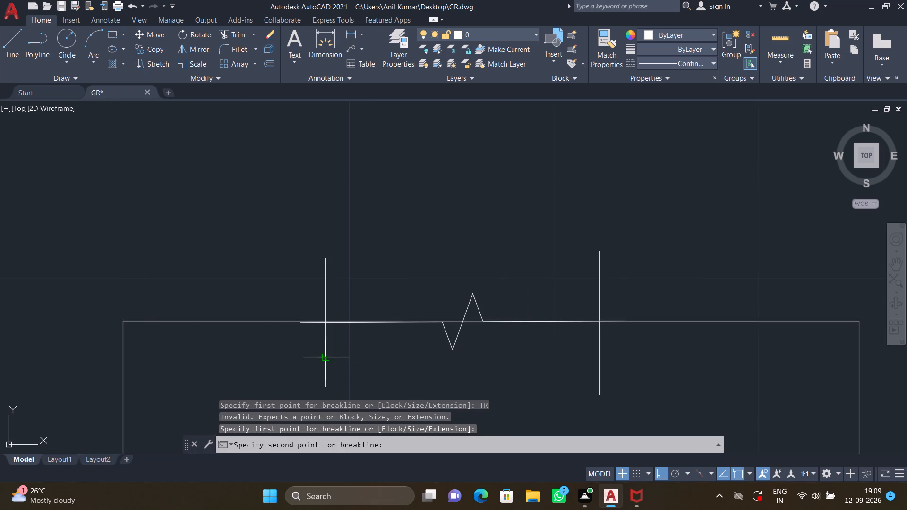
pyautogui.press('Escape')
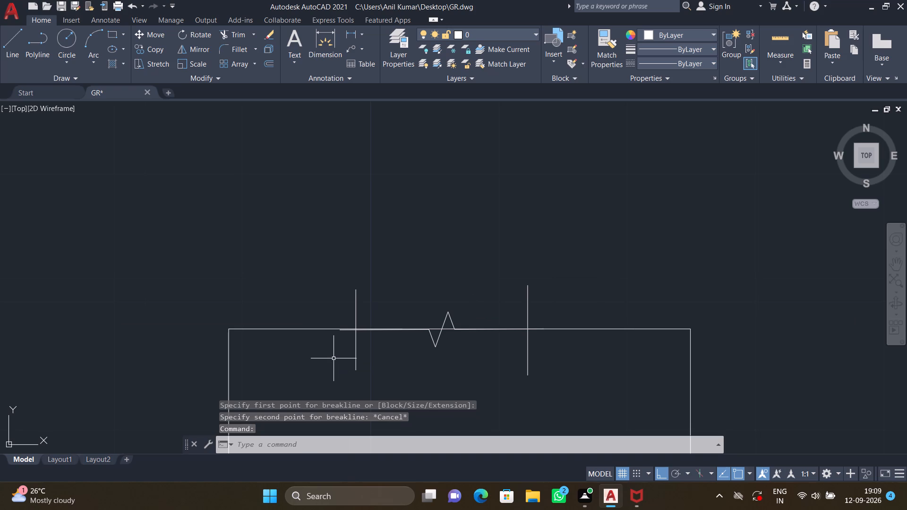
# Trim away the left vertical guide below and above the strip's top line.
pyautogui.press('t')
pyautogui.press('r')
pyautogui.press('Return')
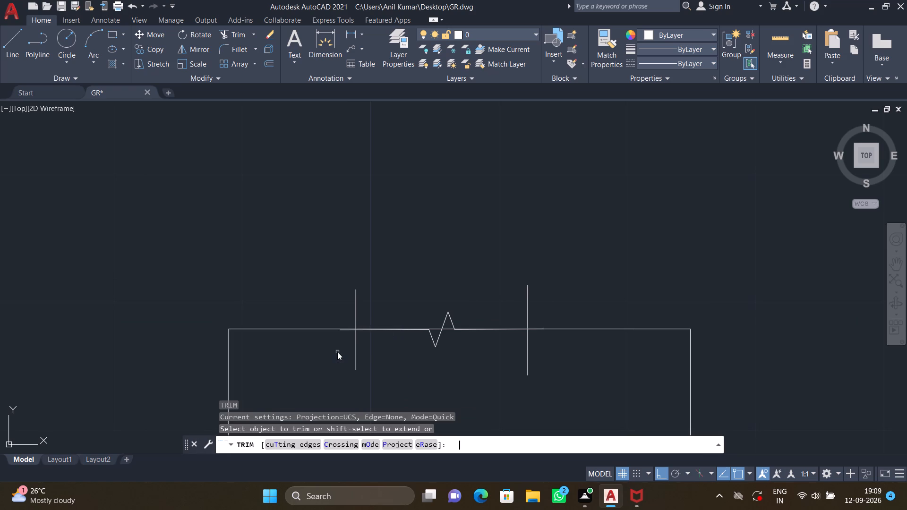
pyautogui.scroll(1, 339, 351)
pyautogui.click(340, 350)
pyautogui.click(380, 350)
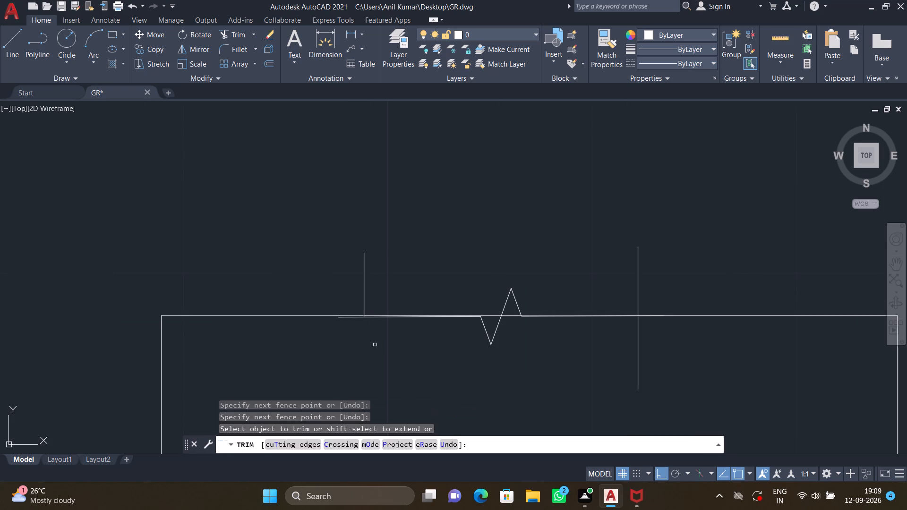
pyautogui.scroll(1, 356, 327)
pyautogui.click(349, 292)
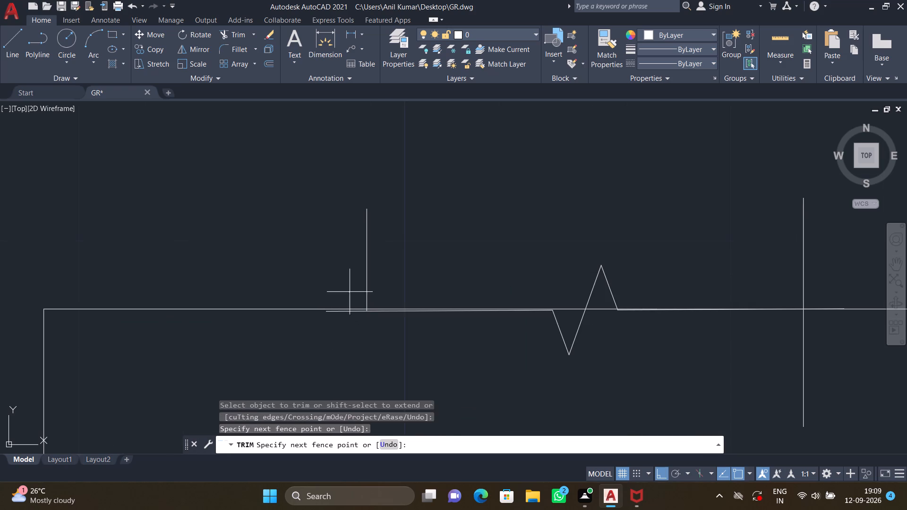
pyautogui.click(384, 292)
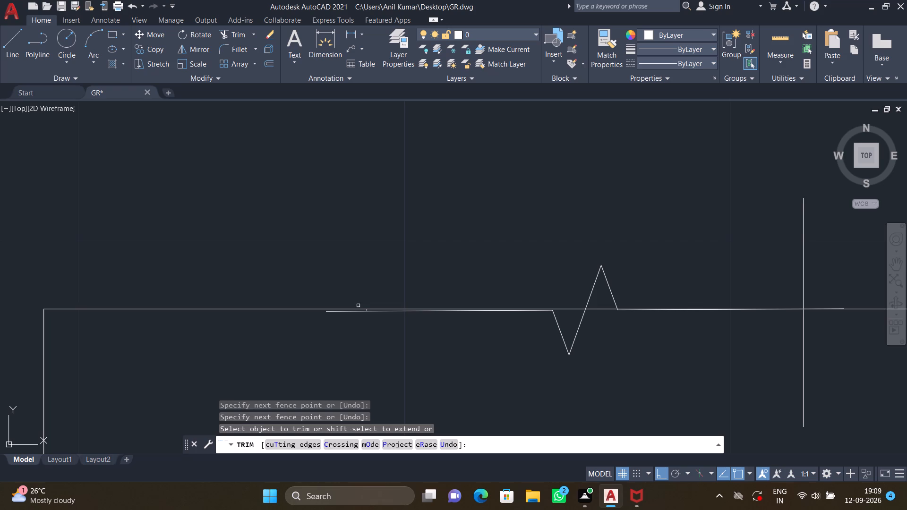
# Trim the straight top line from the left corner through the break symbol, plus the doubled segment just right of the symbol.
pyautogui.click(359, 308)
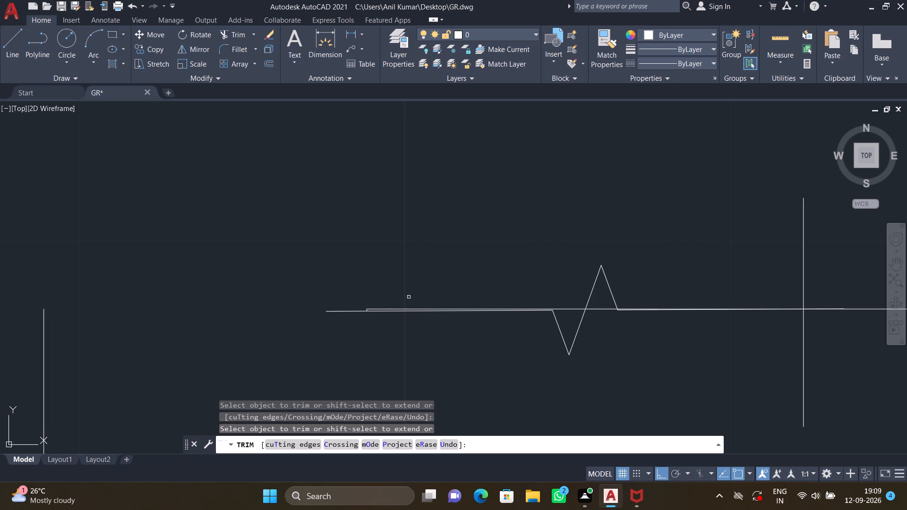
pyautogui.click(439, 307)
pyautogui.click(600, 307)
pyautogui.scroll(3, 647, 310)
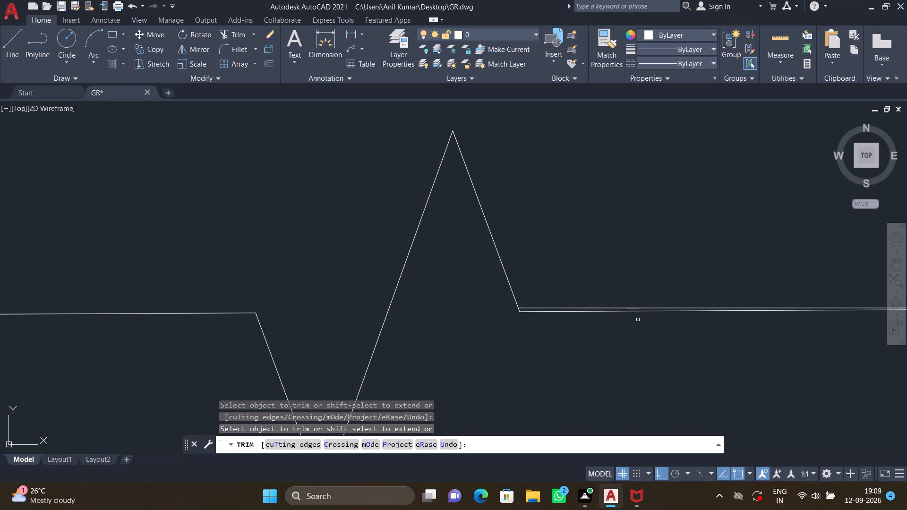
pyautogui.click(632, 310)
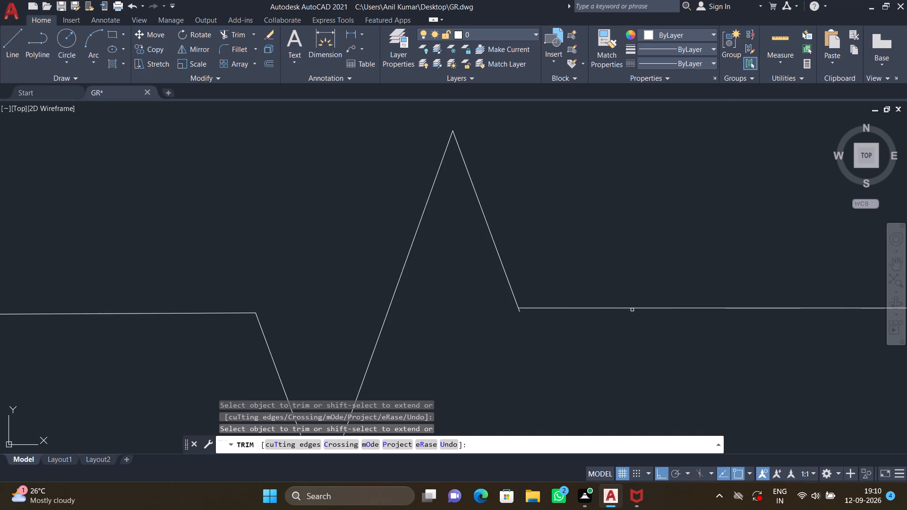
# Trim away the right vertical guide above and below the top line.
pyautogui.scroll(-3, 621, 337)
pyautogui.moveTo(616, 354); pyautogui.dragTo(527, 360, button='middle')
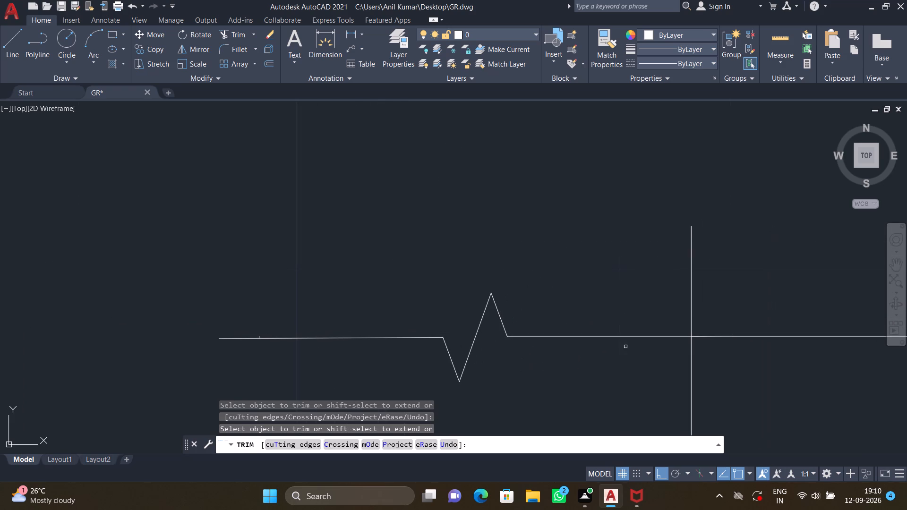
pyautogui.click(685, 292)
pyautogui.click(702, 288)
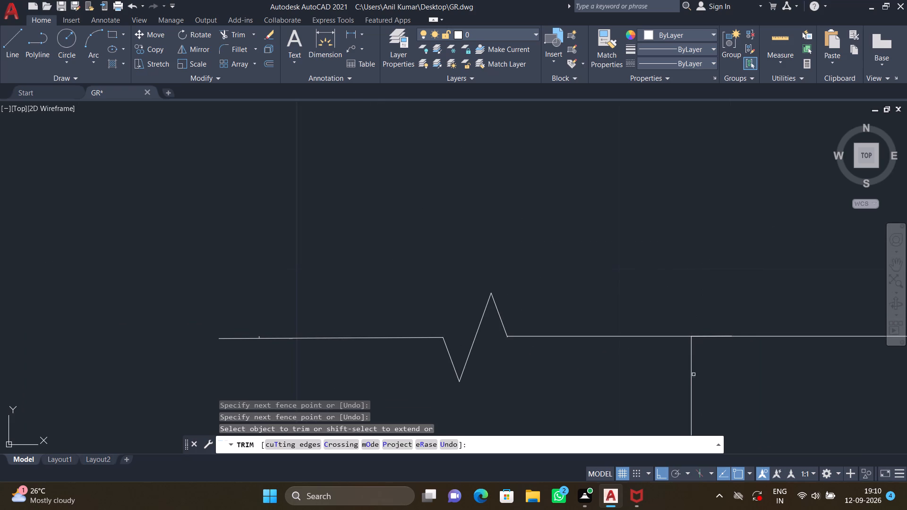
pyautogui.click(683, 378)
pyautogui.click(720, 373)
# Trim off the rest of the straight top line between the break line's right end and the strip's right vertical.
pyautogui.click(751, 314)
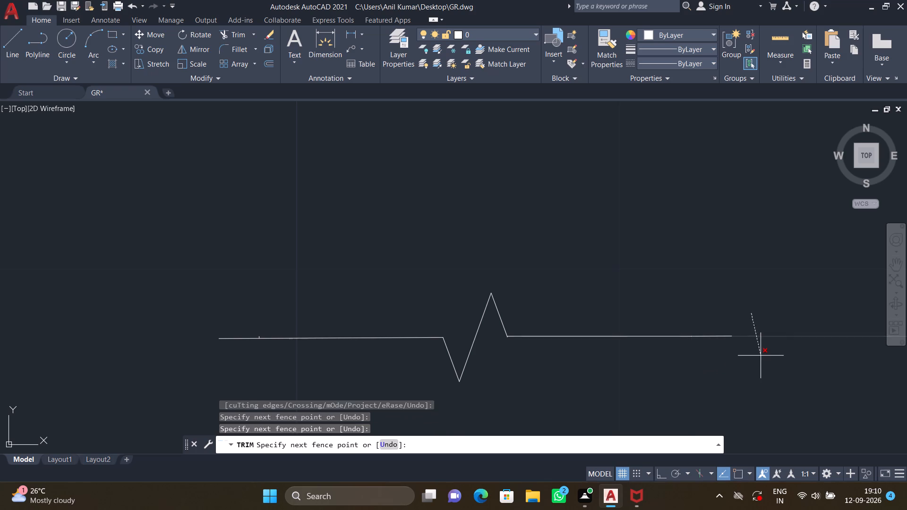
pyautogui.click(760, 357)
pyautogui.scroll(-3, 748, 364)
pyautogui.moveTo(731, 387); pyautogui.dragTo(499, 357, button='middle')
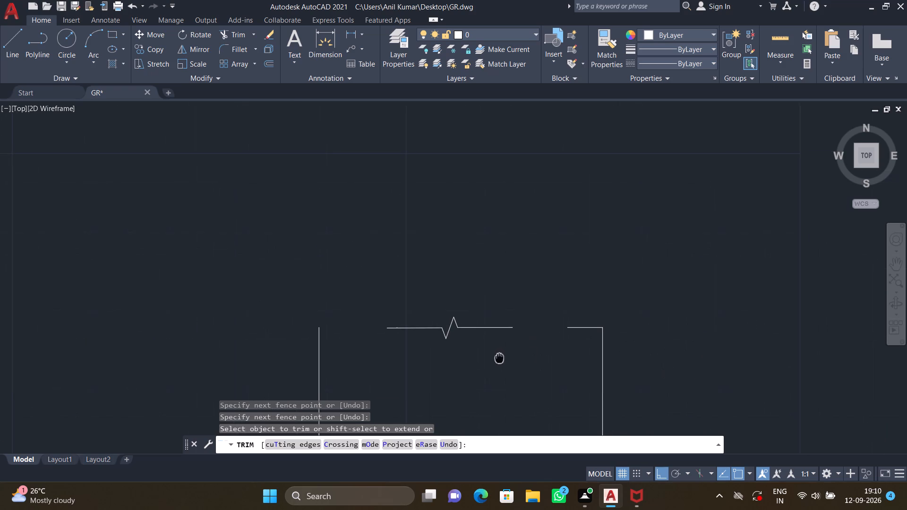
pyautogui.moveTo(499, 357); pyautogui.dragTo(496, 360, button='middle')
pyautogui.click(575, 312)
pyautogui.click(577, 355)
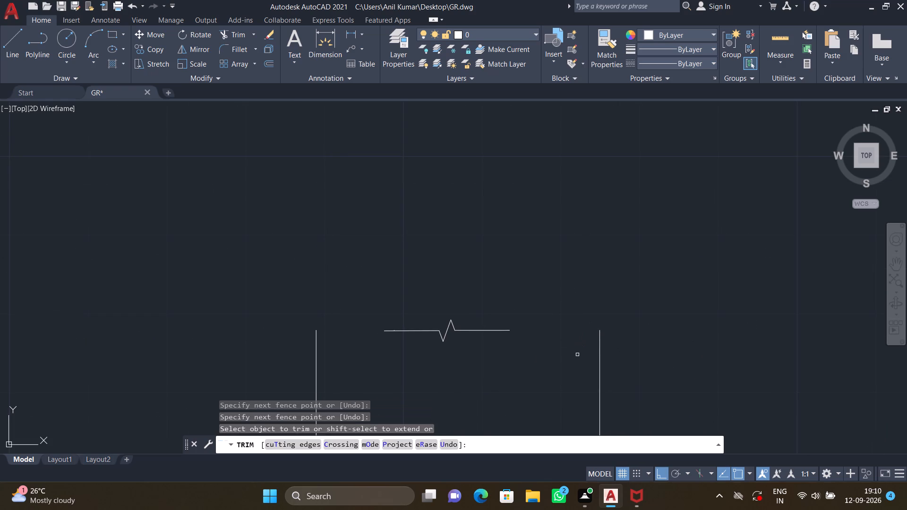
pyautogui.press('Return')
# Trim off the tiny stub of the left guide remaining on the break line near its left end.
pyautogui.scroll(1, 387, 353)
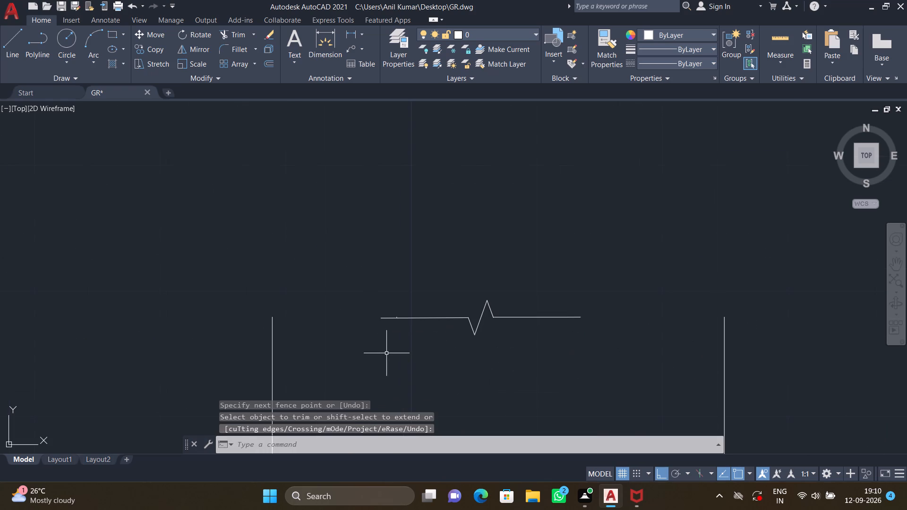
pyautogui.scroll(3, 378, 338)
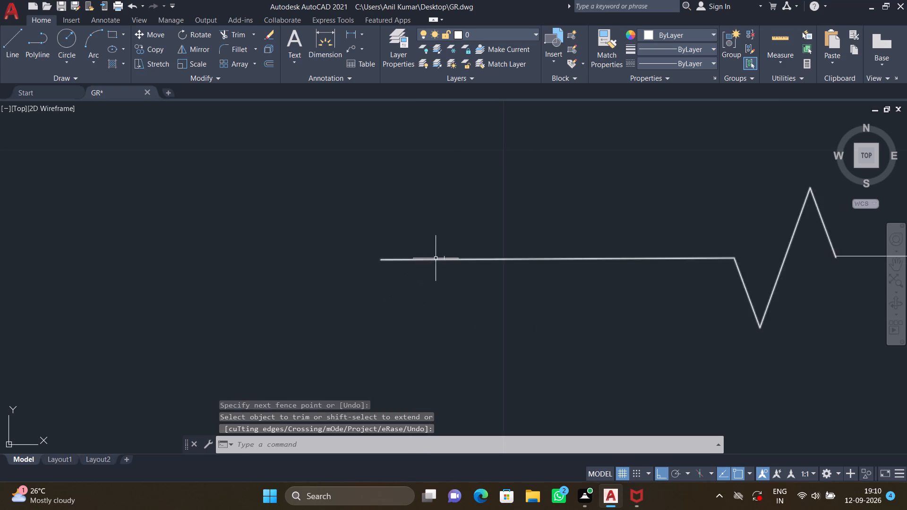
pyautogui.scroll(1, 441, 255)
pyautogui.press('space')
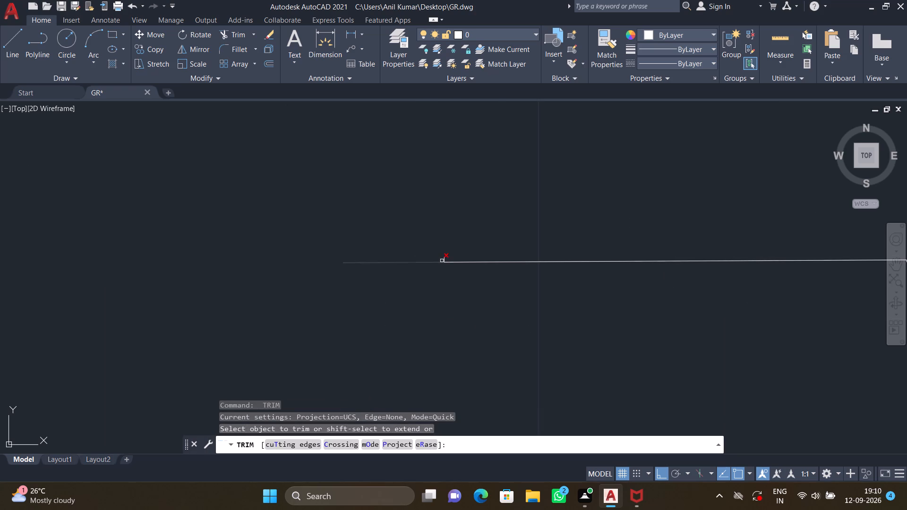
pyautogui.click(445, 260)
pyautogui.press('Return')
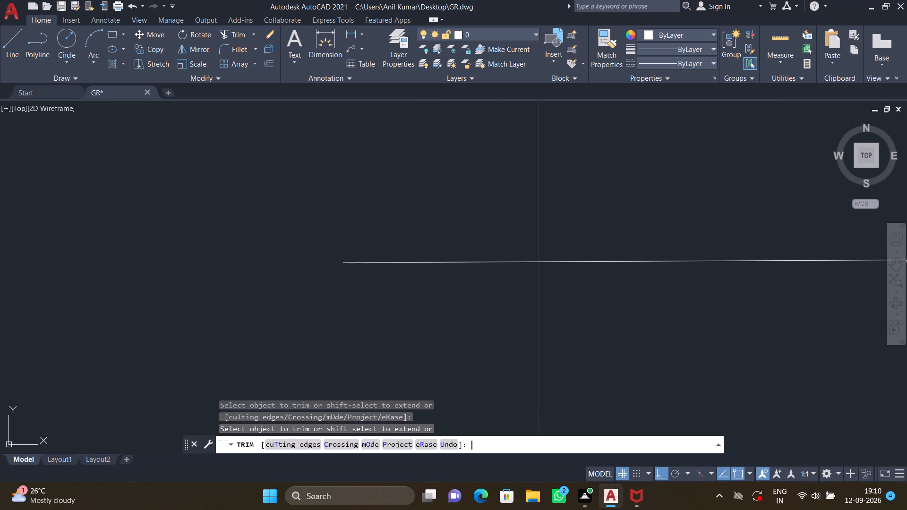
# Draw a line from the break line's left end to the top of the strip's left vertical.
pyautogui.scroll(-5, 429, 265)
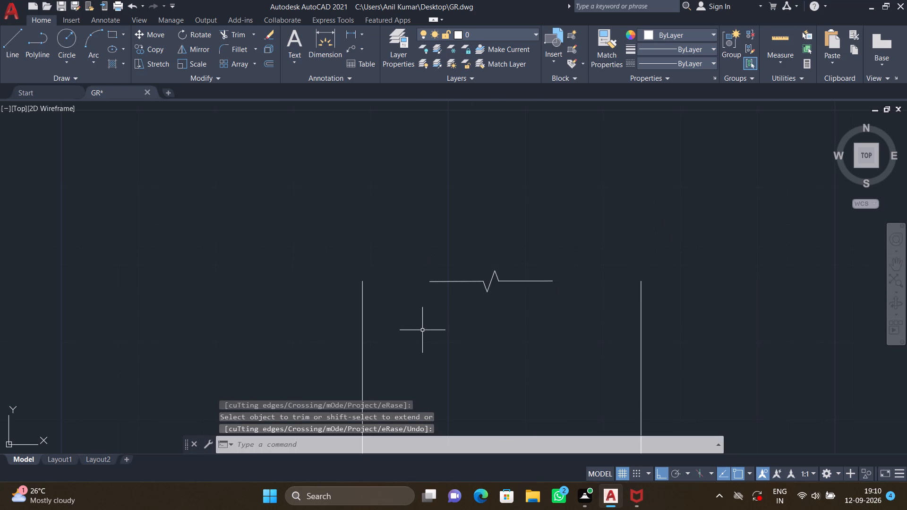
pyautogui.press('l')
pyautogui.press('Return')
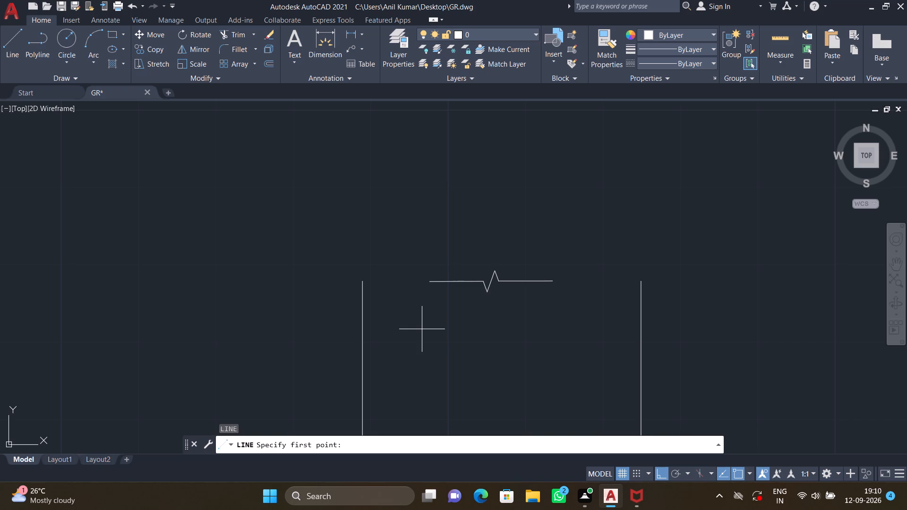
pyautogui.click(428, 281)
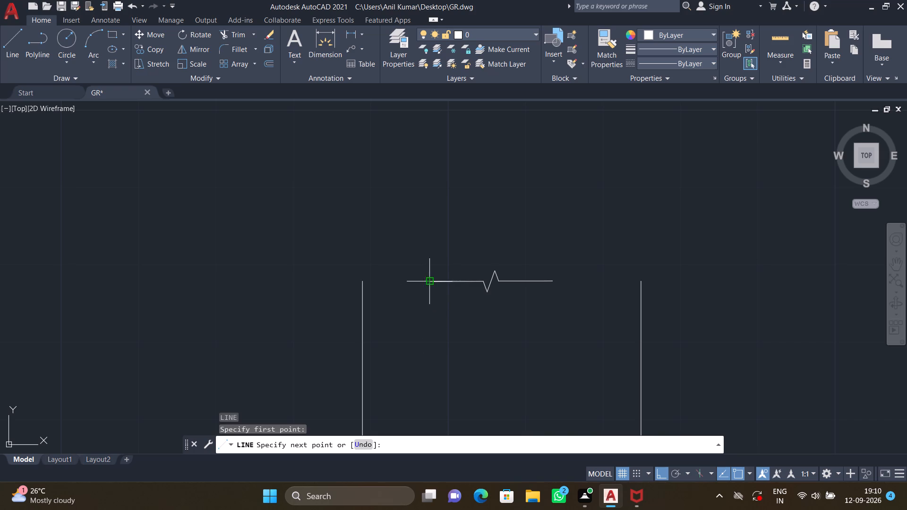
pyautogui.click(360, 284)
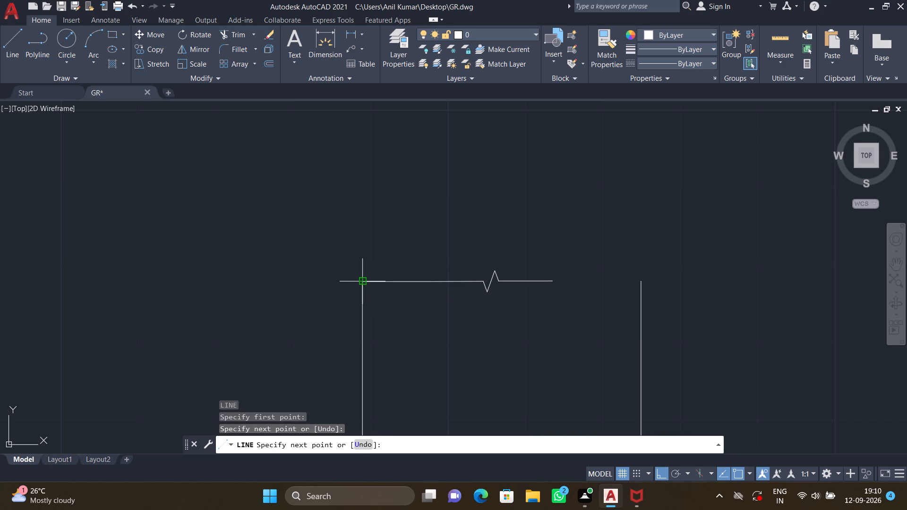
pyautogui.press('Return')
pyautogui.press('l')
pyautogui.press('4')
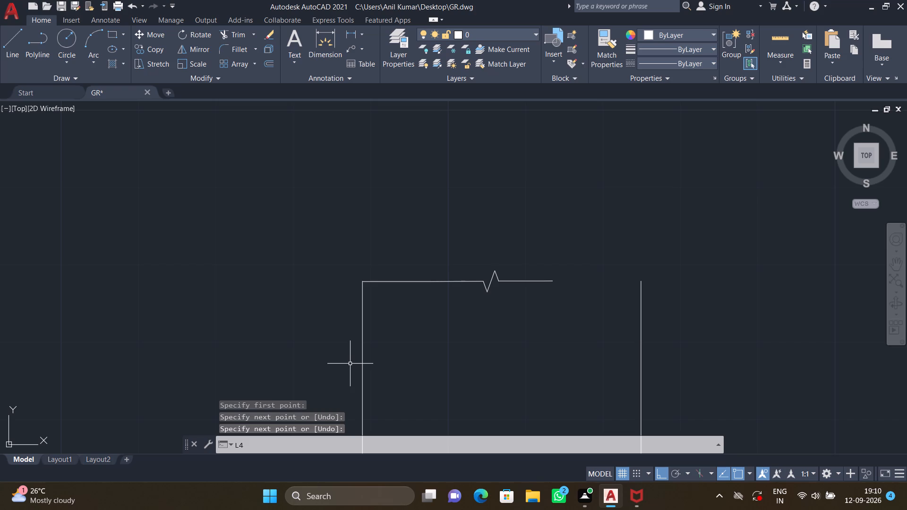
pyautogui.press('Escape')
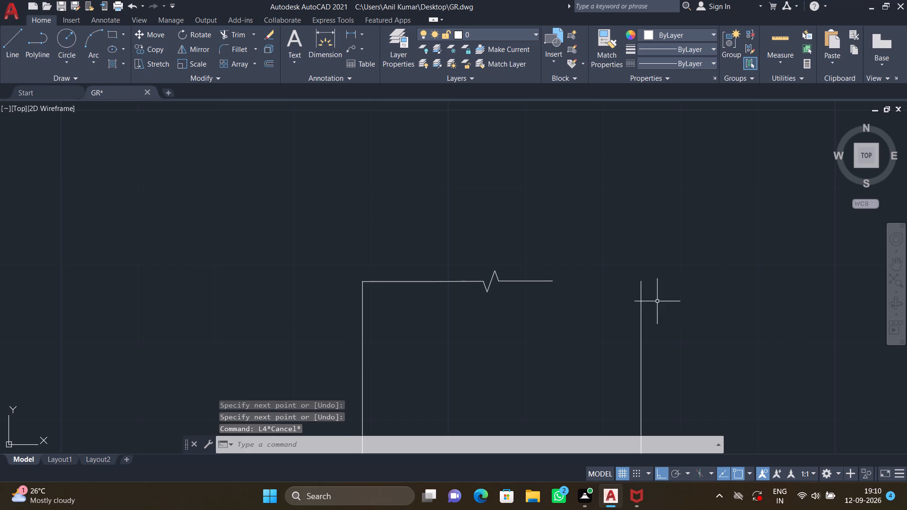
# Draw a line from the top break line's right end to the top of the side strip's right vertical.
pyautogui.press('l')
pyautogui.press('Return')
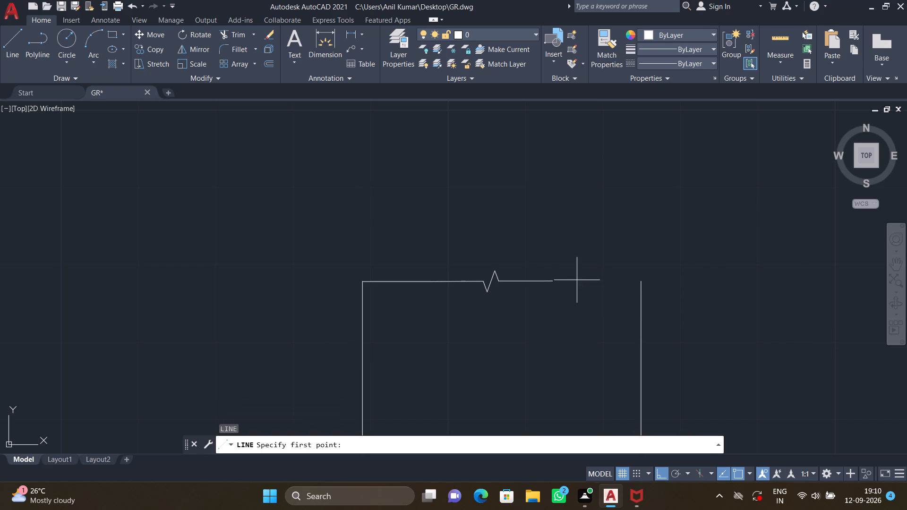
pyautogui.click(551, 280)
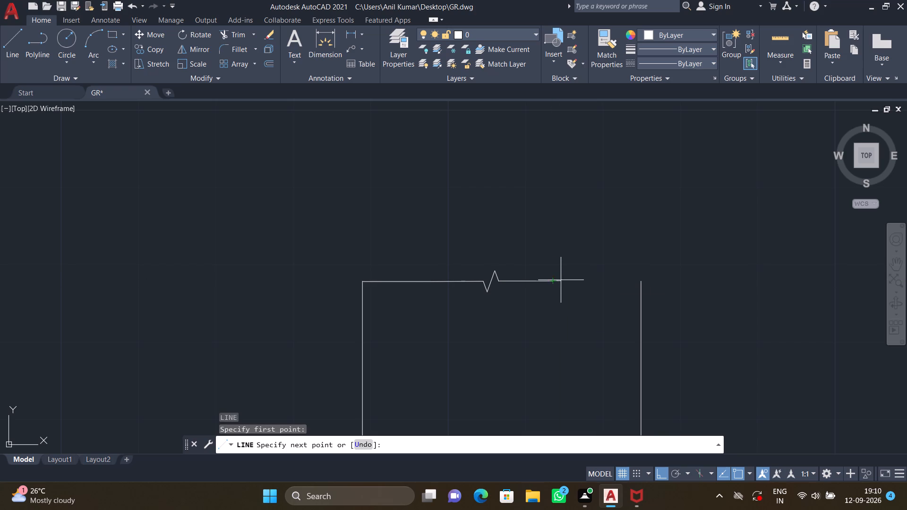
pyautogui.click(642, 280)
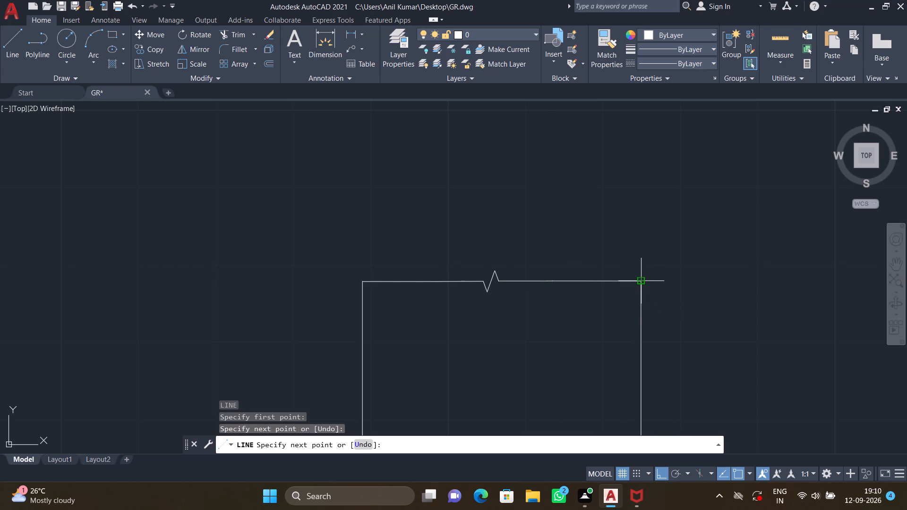
pyautogui.press('Return')
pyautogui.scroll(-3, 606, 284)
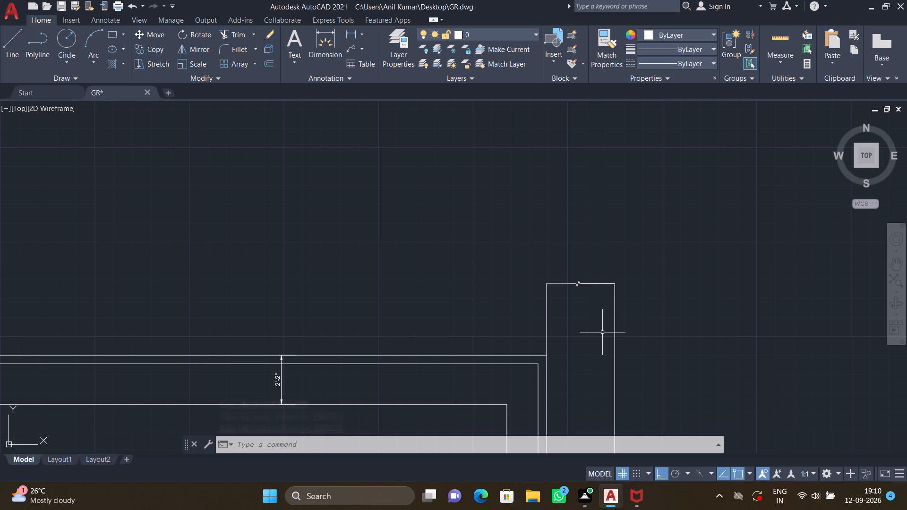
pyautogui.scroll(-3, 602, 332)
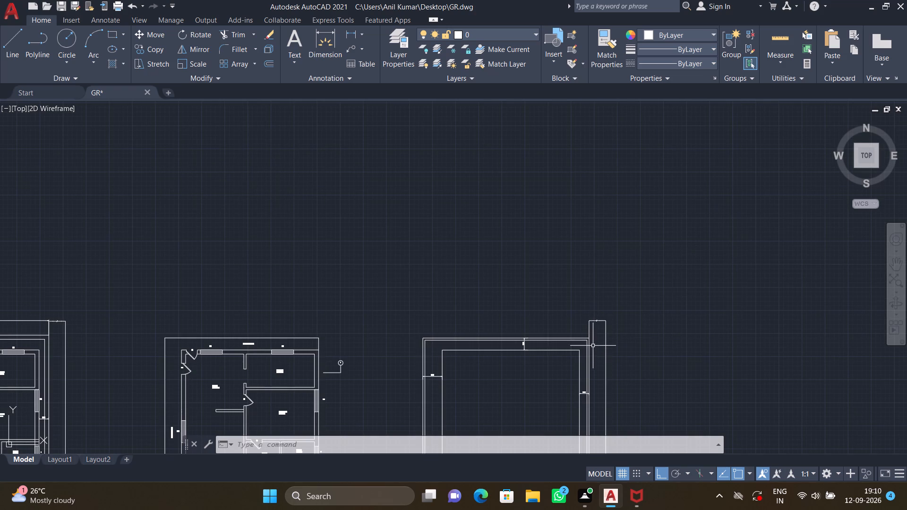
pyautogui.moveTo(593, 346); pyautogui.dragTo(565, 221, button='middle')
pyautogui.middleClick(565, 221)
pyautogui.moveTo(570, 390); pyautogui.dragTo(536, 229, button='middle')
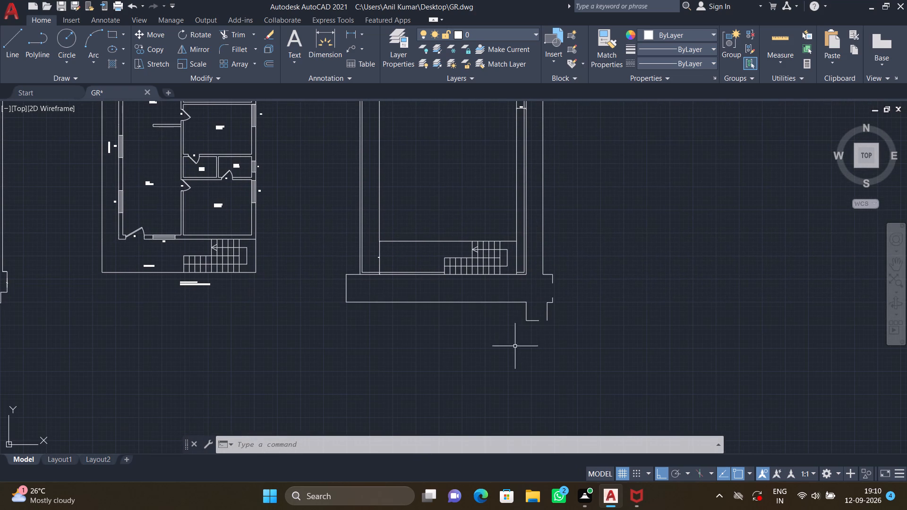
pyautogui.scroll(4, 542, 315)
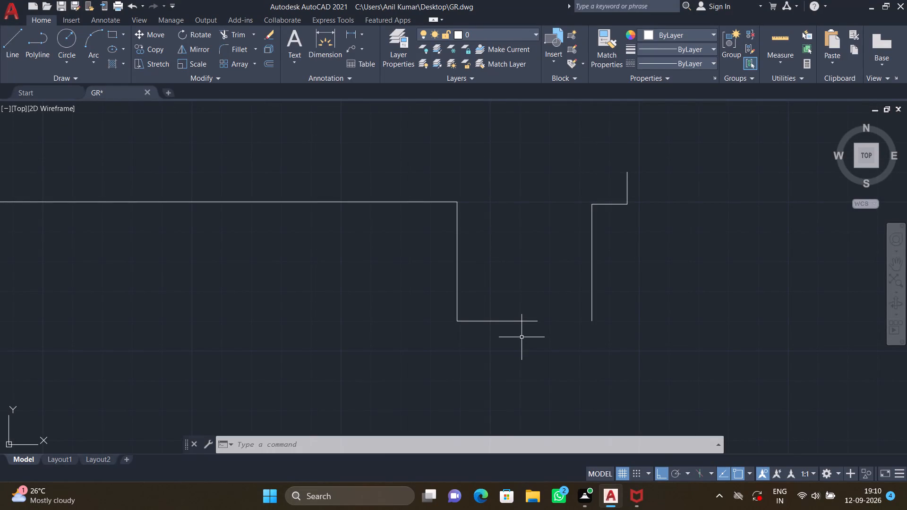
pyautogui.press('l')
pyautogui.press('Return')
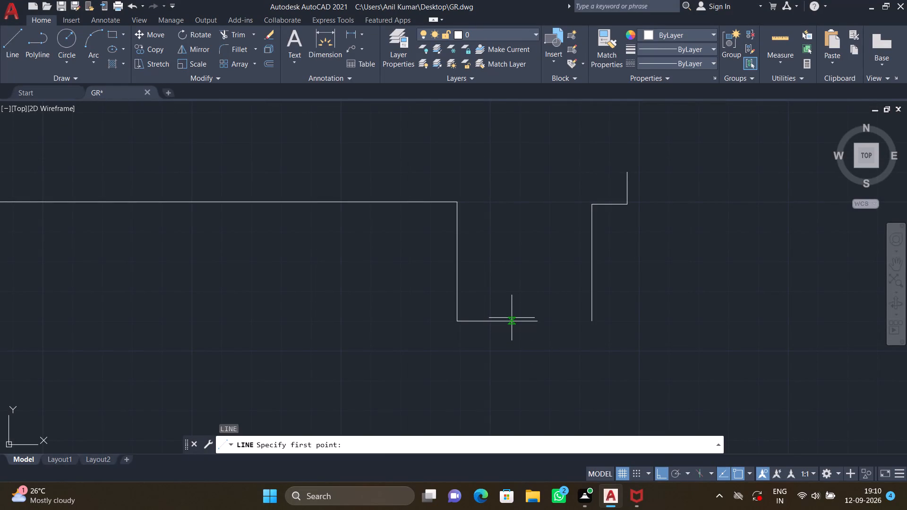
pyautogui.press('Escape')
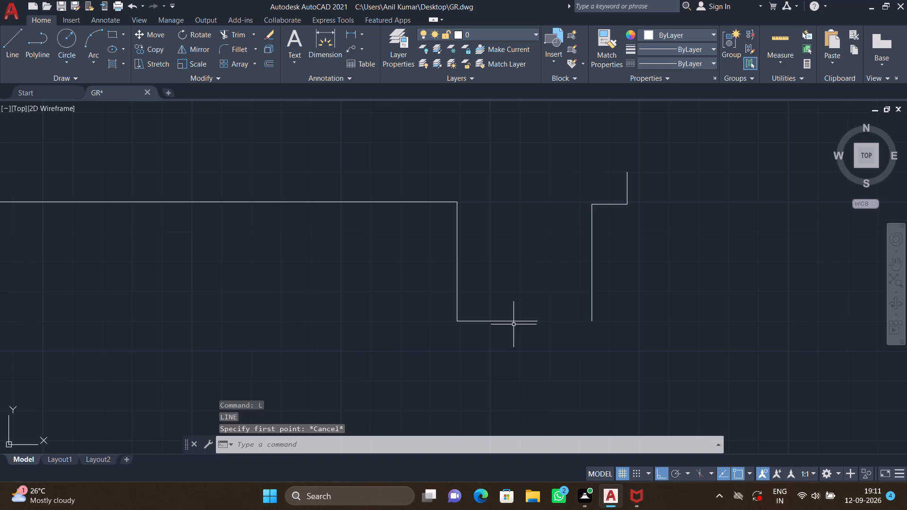
# Erase the short horizontal line at the foot of the narrow strip below the plan's lower right corner.
pyautogui.click(513, 321)
pyautogui.press('Delete')
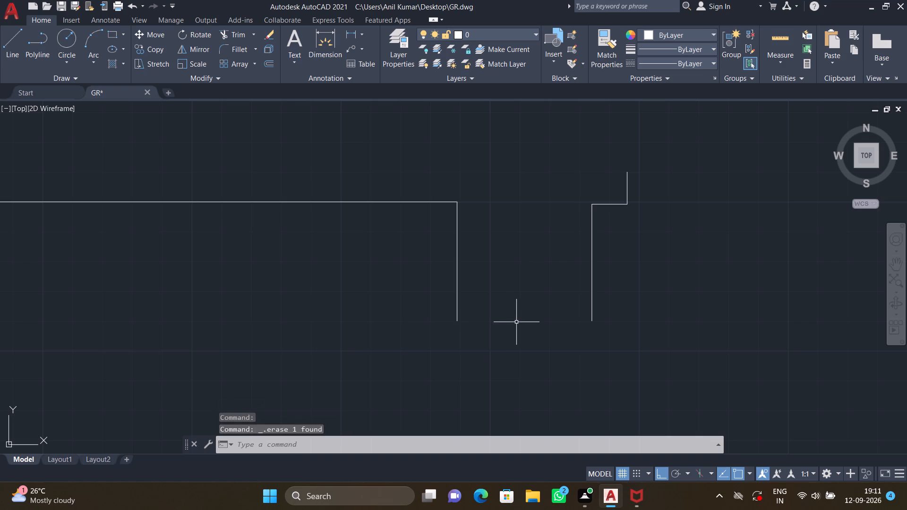
# Add a break line between the lower ends of the narrow strip's two verticals, with its symbol near the middle.
pyautogui.write('BREAKLINE')
pyautogui.press('Return')
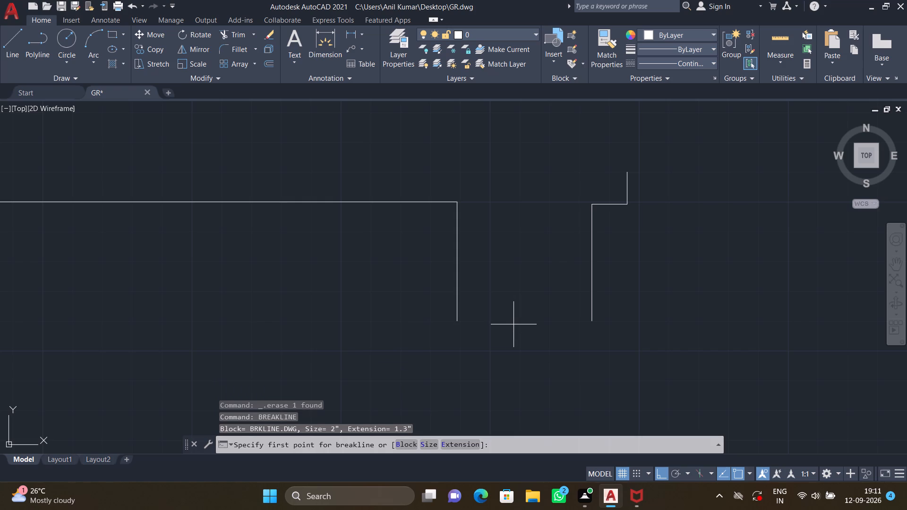
pyautogui.click(459, 319)
pyautogui.click(594, 317)
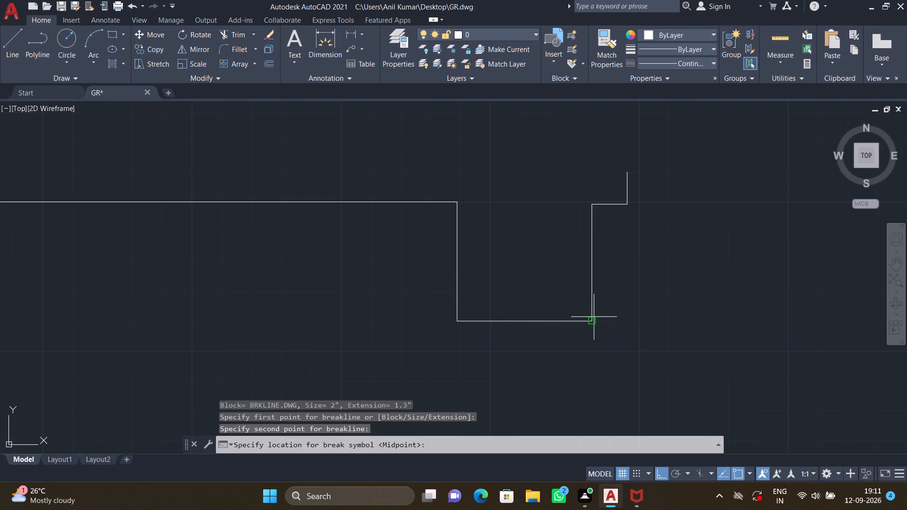
pyautogui.click(528, 320)
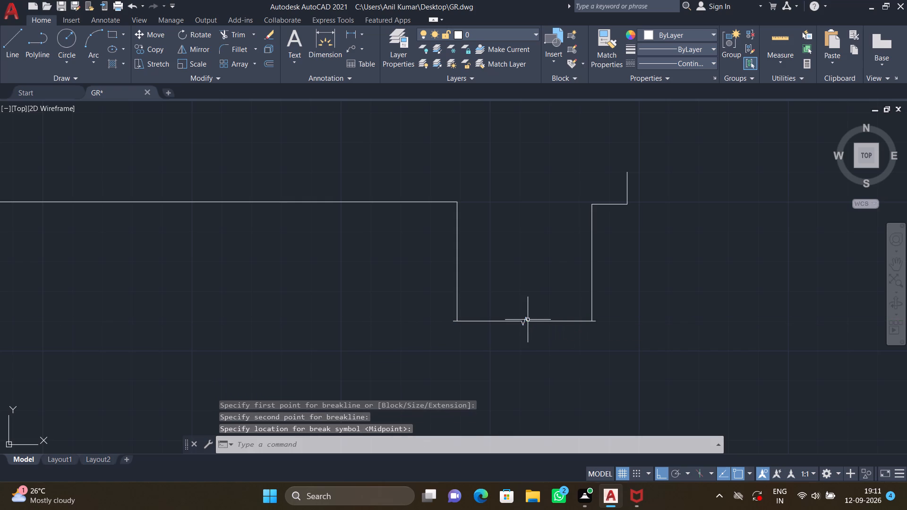
# Trim off the bottom break line's overhanging ends beyond the narrow strip's left and right verticals.
pyautogui.scroll(2, 543, 343)
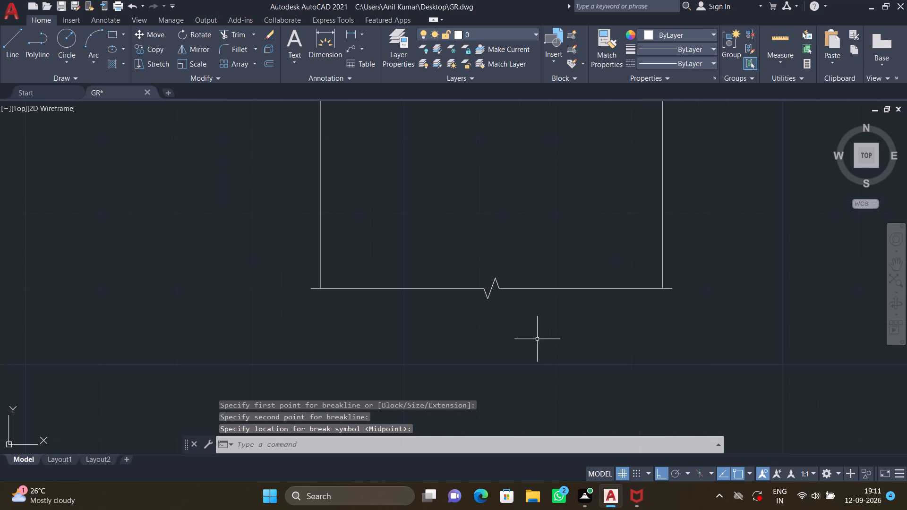
pyautogui.write('TR')
pyautogui.press('Return')
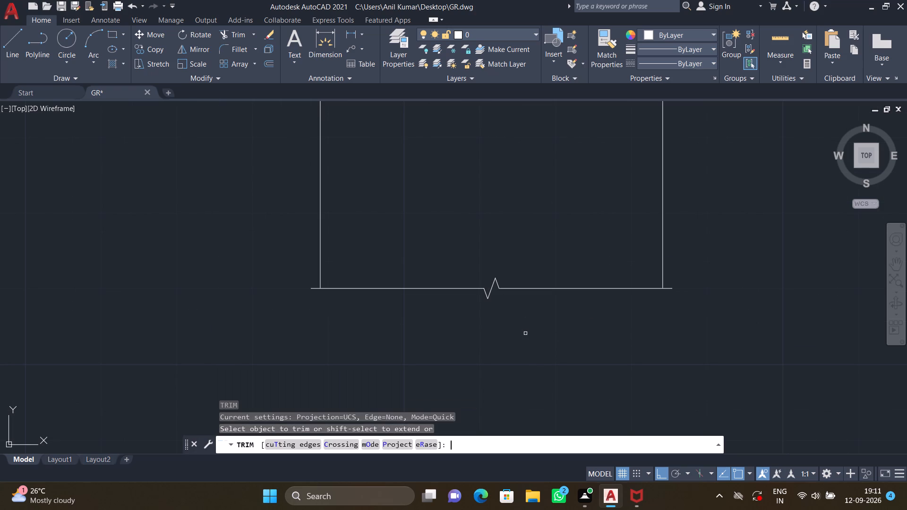
pyautogui.scroll(2, 292, 289)
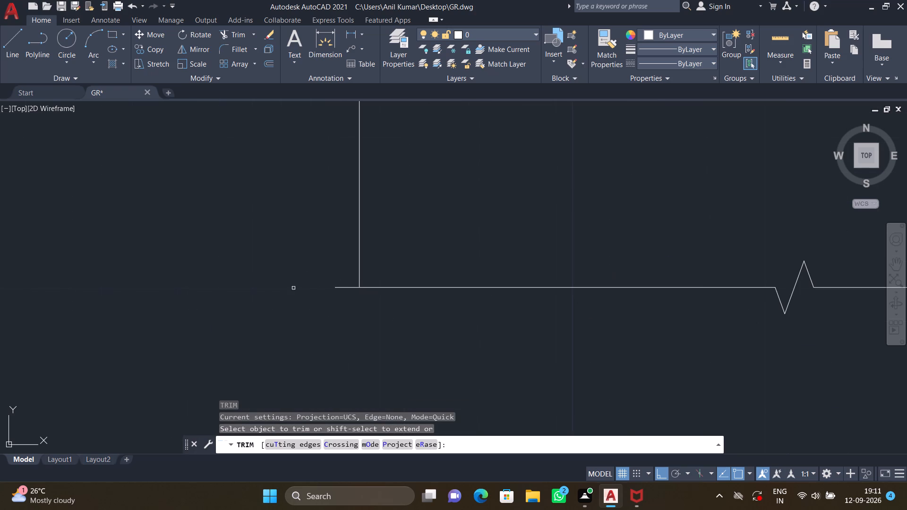
pyautogui.click(327, 272)
pyautogui.click(352, 305)
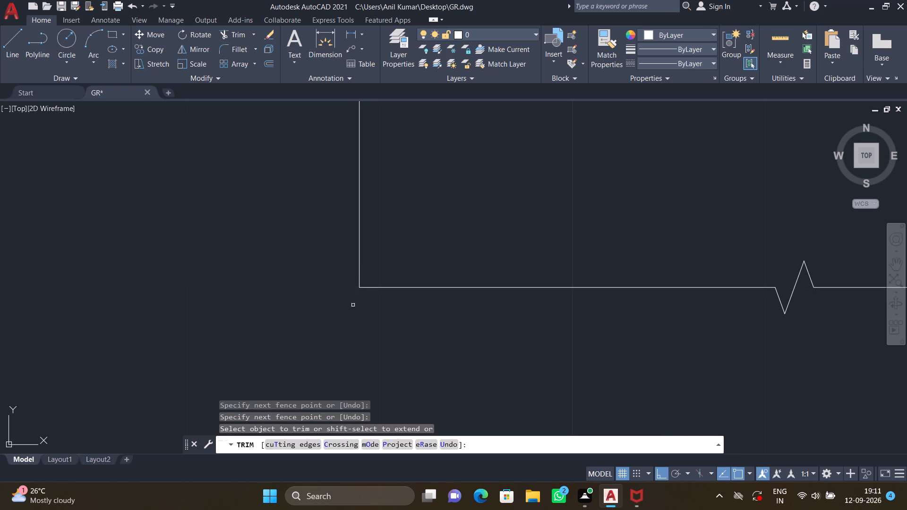
pyautogui.scroll(-3, 434, 333)
pyautogui.scroll(2, 647, 341)
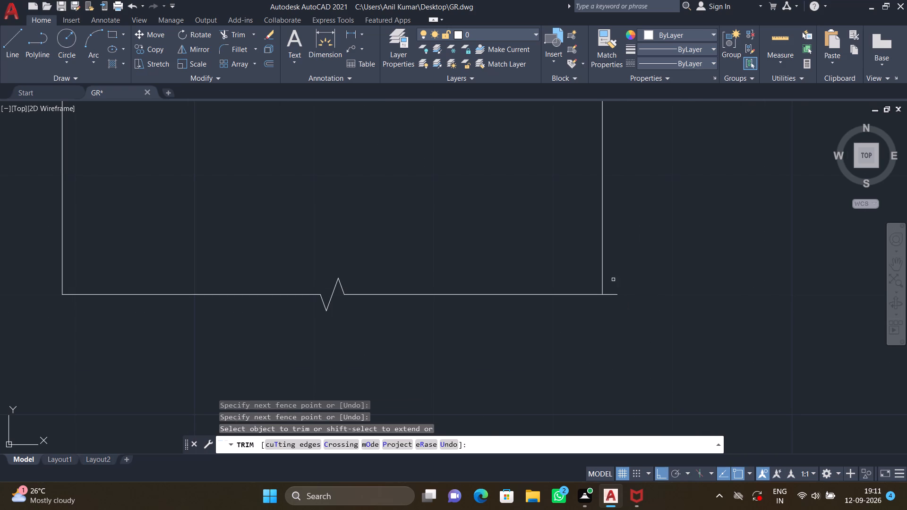
pyautogui.click(611, 275)
pyautogui.click(608, 302)
# Trim away the two short vertical stubs at the open right end of the horizontal strip below the staircase.
pyautogui.scroll(-4, 610, 304)
pyautogui.moveTo(633, 255); pyautogui.dragTo(594, 311, button='middle')
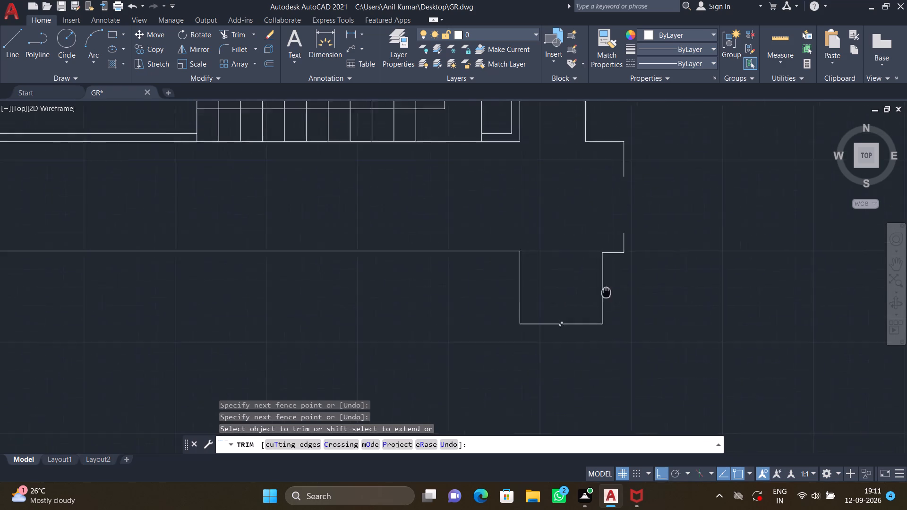
pyautogui.moveTo(594, 311); pyautogui.dragTo(579, 335, button='middle')
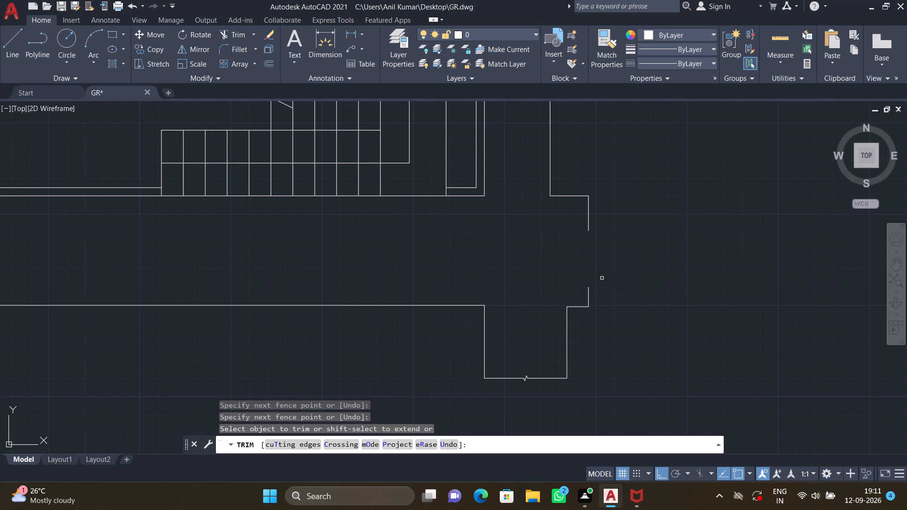
pyautogui.click(587, 221)
pyautogui.click(590, 302)
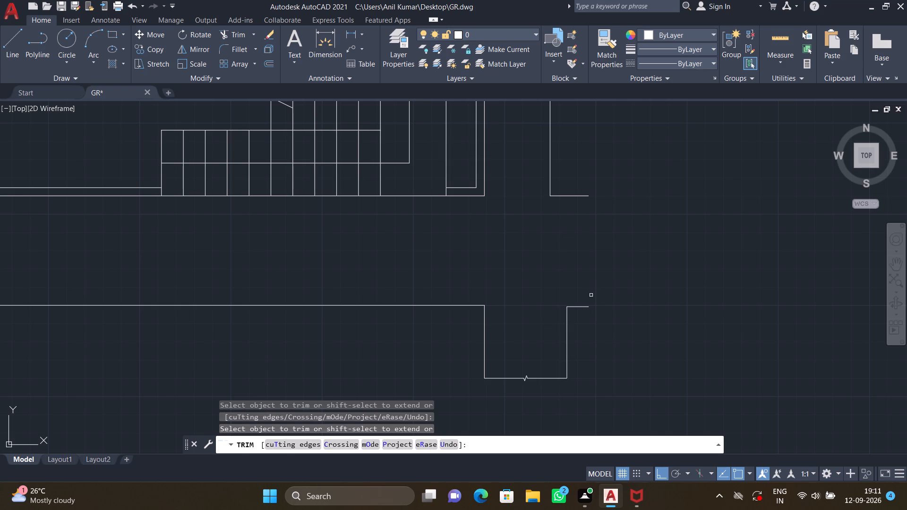
pyautogui.scroll(1, 598, 294)
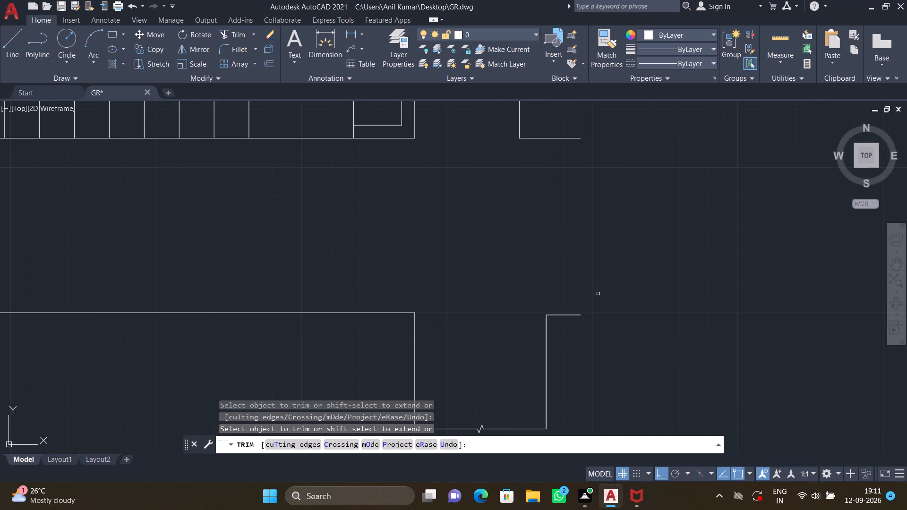
pyautogui.press('Return')
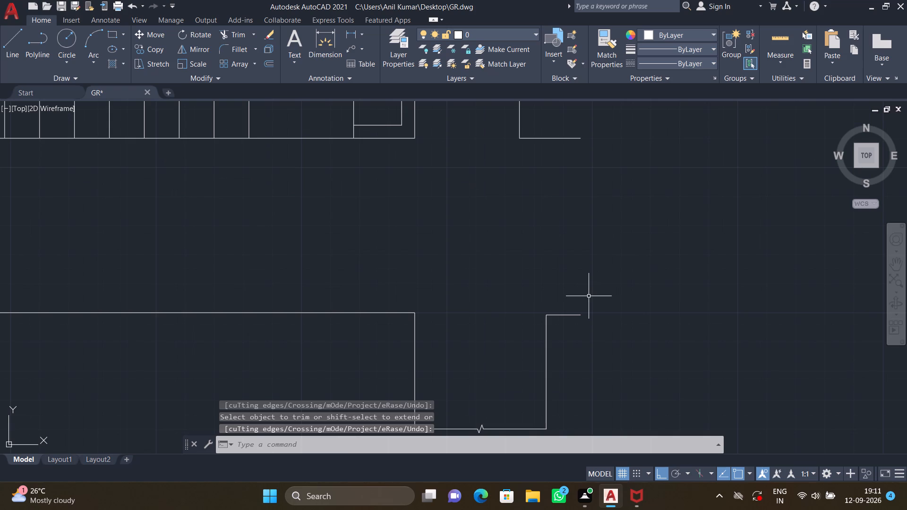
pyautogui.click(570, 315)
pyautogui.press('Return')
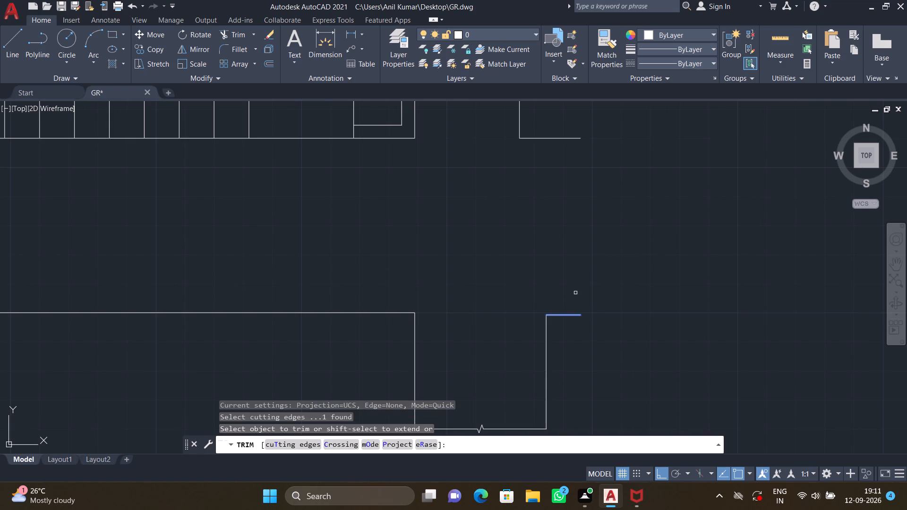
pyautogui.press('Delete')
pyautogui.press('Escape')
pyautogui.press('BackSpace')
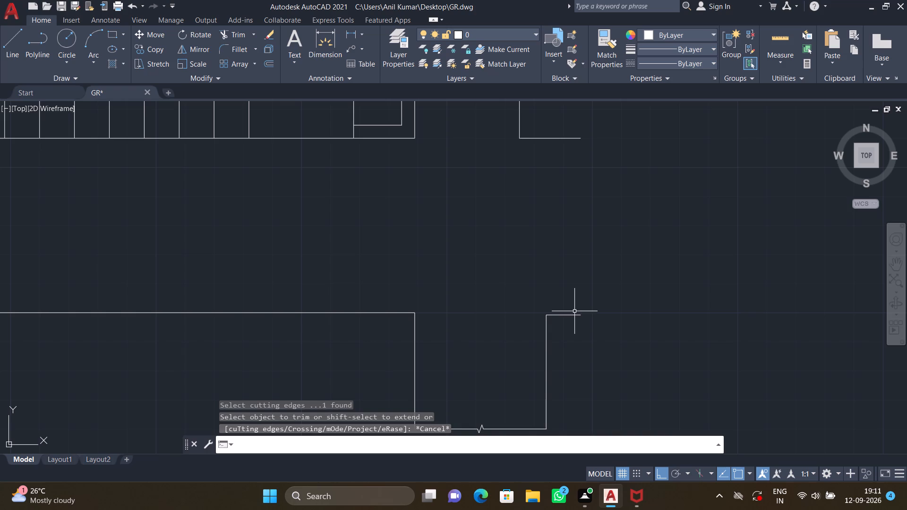
# Erase the short horizontal line running outward from the bottom of the side strip's right vertical.
pyautogui.scroll(-1, 558, 165)
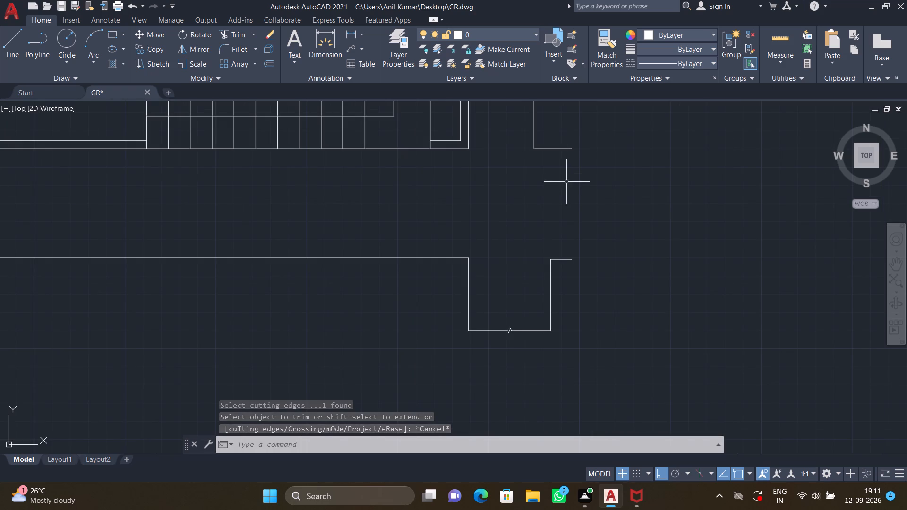
pyautogui.click(549, 146)
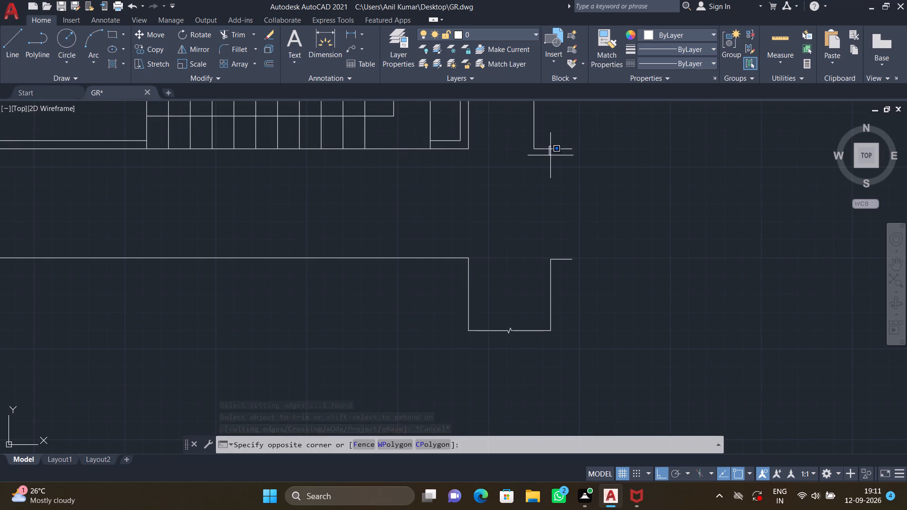
pyautogui.press('Escape')
pyautogui.click(550, 148)
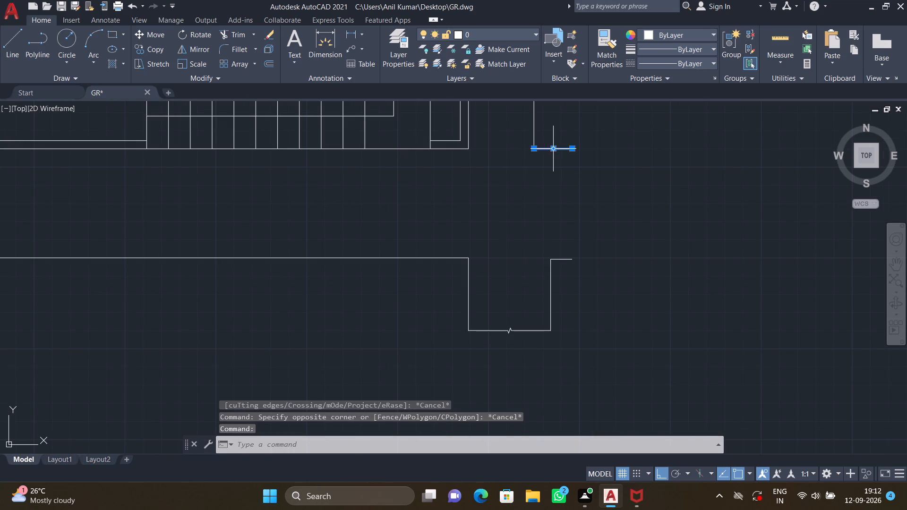
pyautogui.press('Delete')
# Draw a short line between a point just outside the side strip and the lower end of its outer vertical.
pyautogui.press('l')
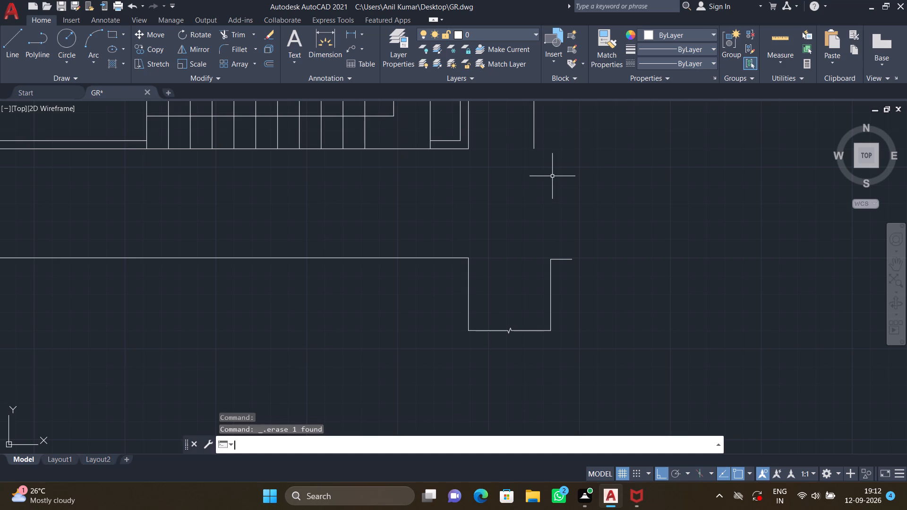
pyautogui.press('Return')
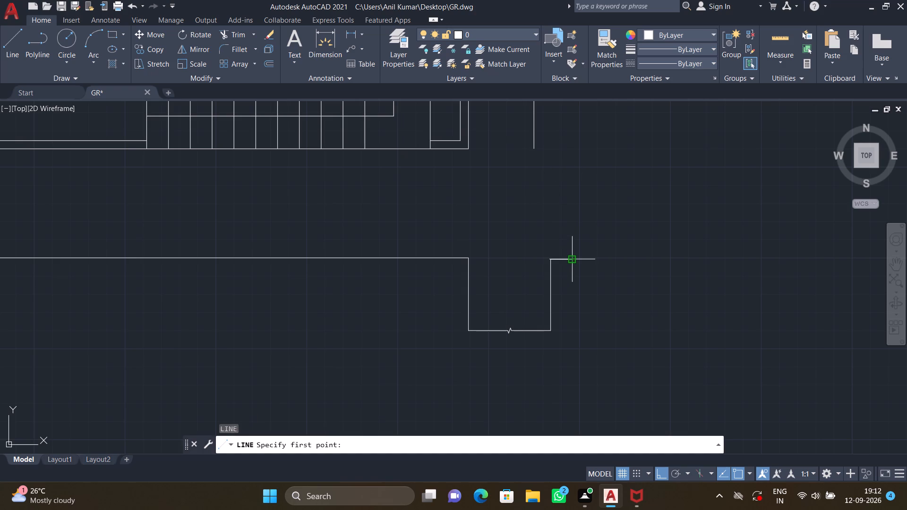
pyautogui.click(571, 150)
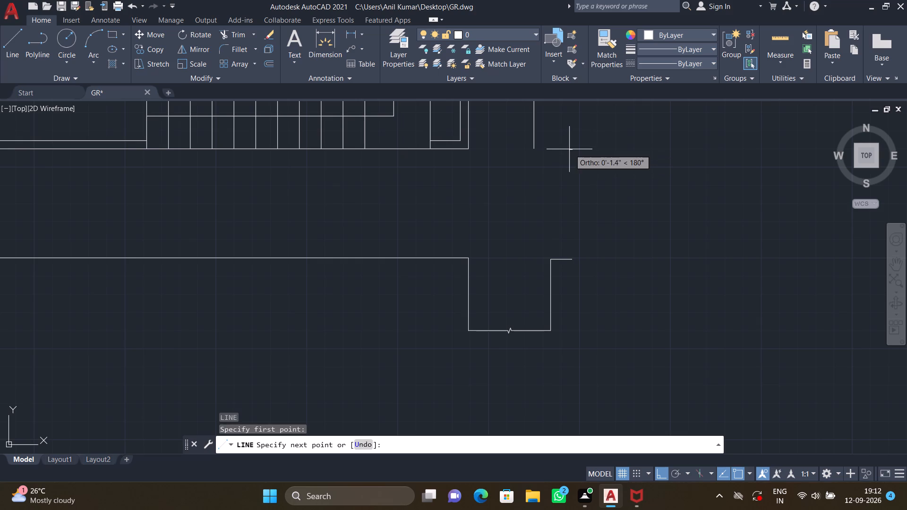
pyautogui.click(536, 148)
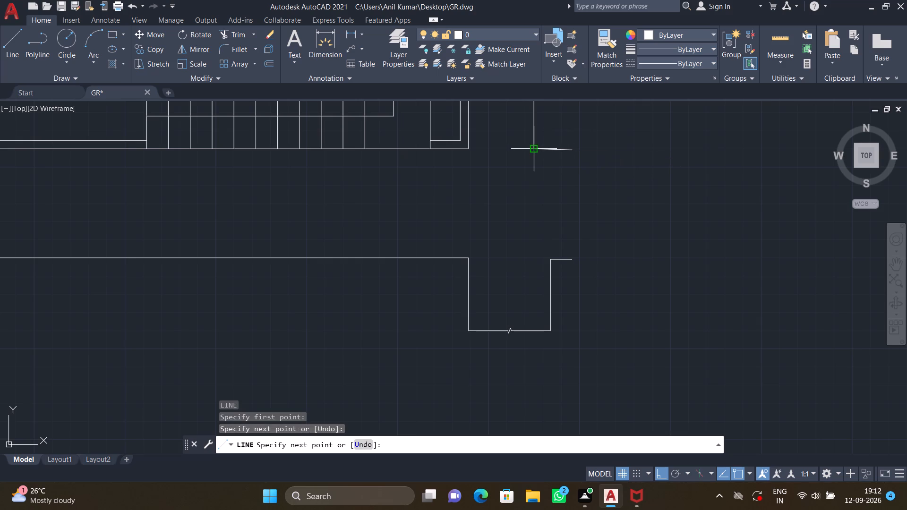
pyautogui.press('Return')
# Add a break line between the outer ends of the two short lines closing the horizontal strip, with its symbol near the middle.
pyautogui.scroll(-2, 644, 181)
pyautogui.scroll(1, 619, 174)
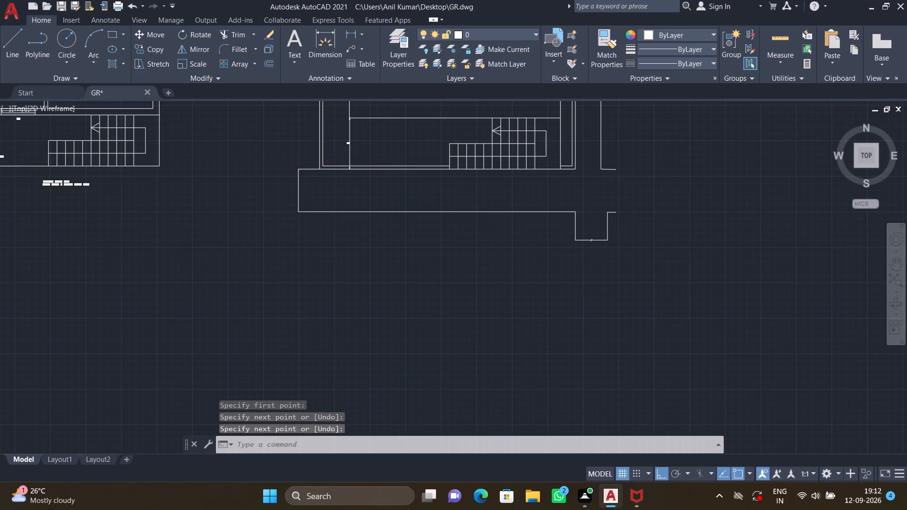
pyautogui.scroll(4, 619, 174)
pyautogui.scroll(-2, 601, 163)
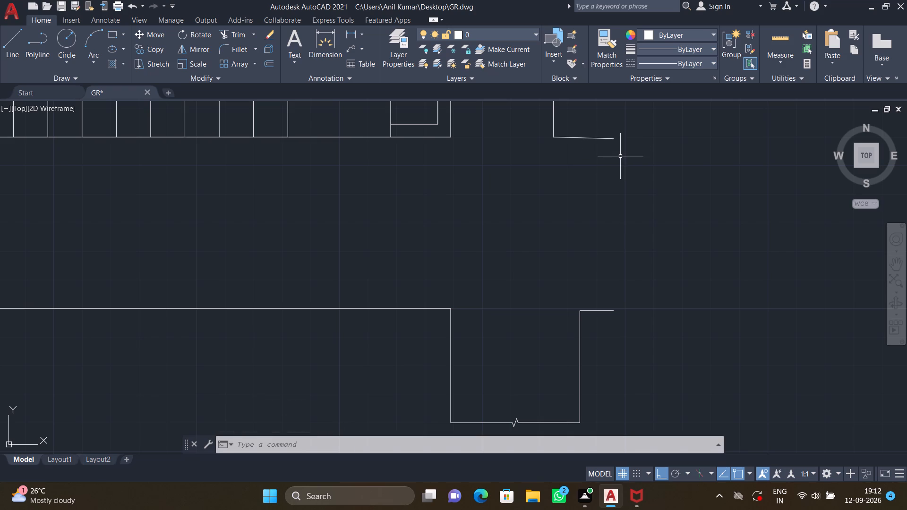
pyautogui.press('b')
pyautogui.press('r')
pyautogui.write('EAKLINE')
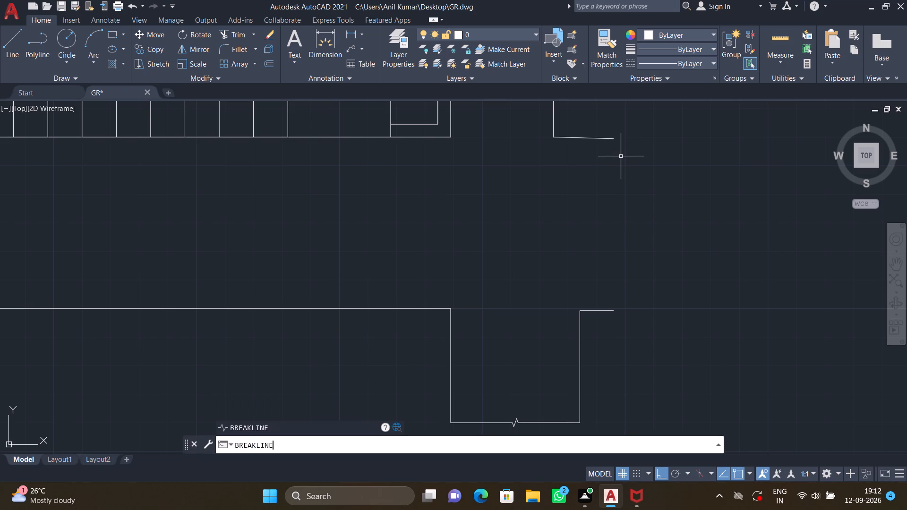
pyautogui.press('Return')
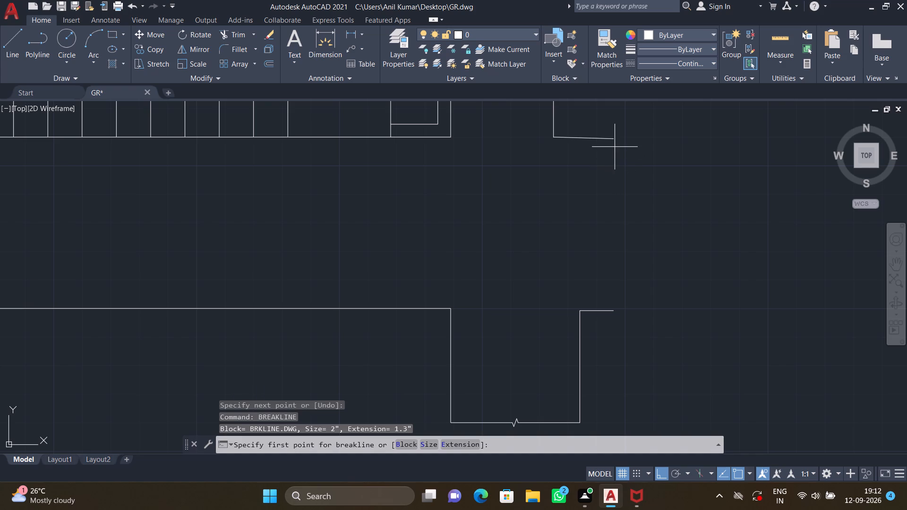
pyautogui.click(612, 138)
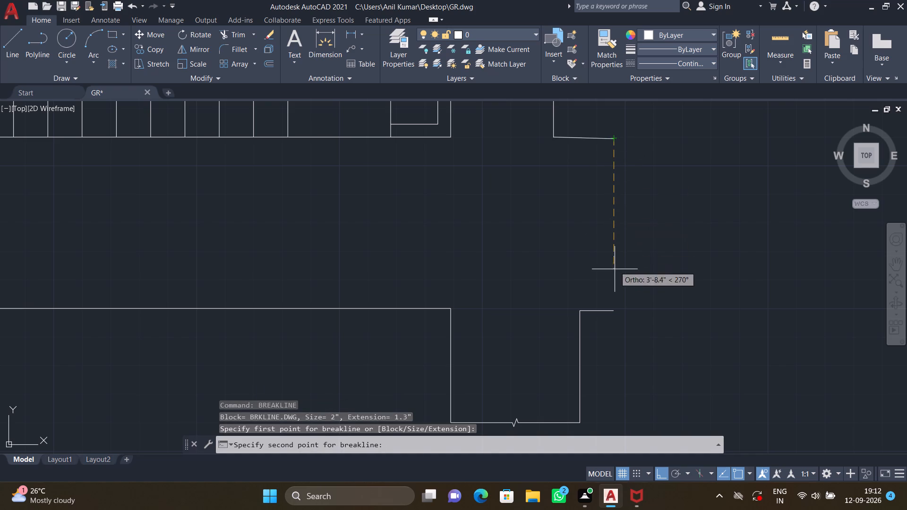
pyautogui.click(612, 309)
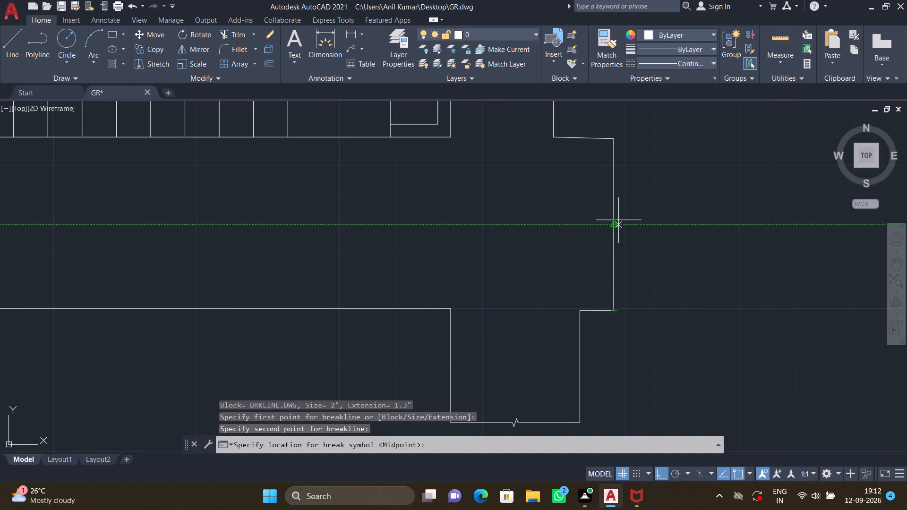
pyautogui.click(613, 220)
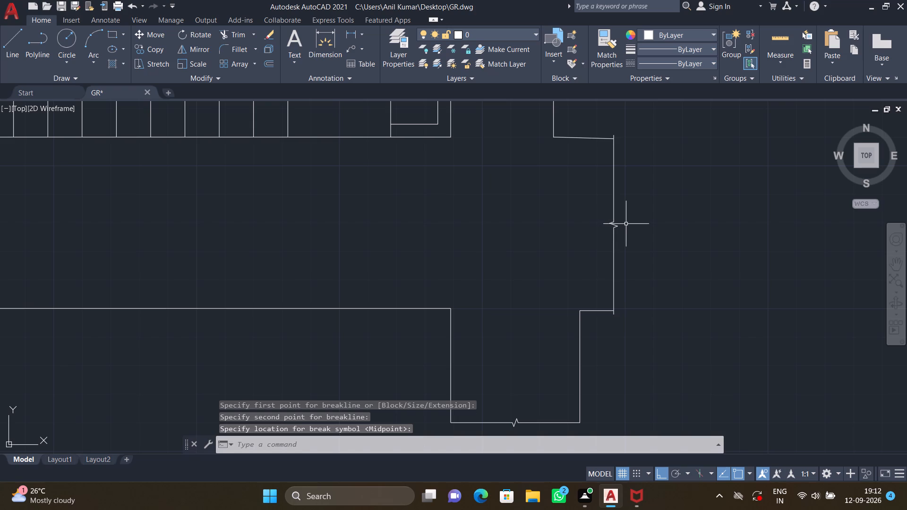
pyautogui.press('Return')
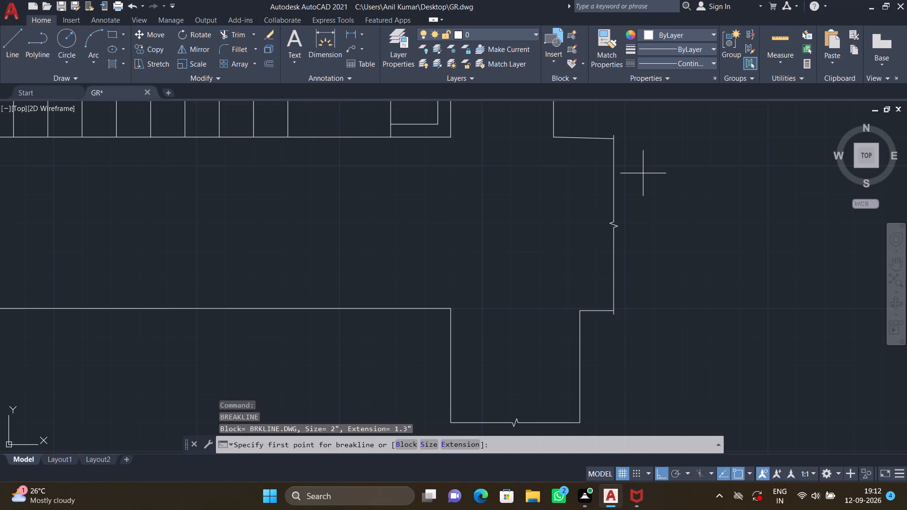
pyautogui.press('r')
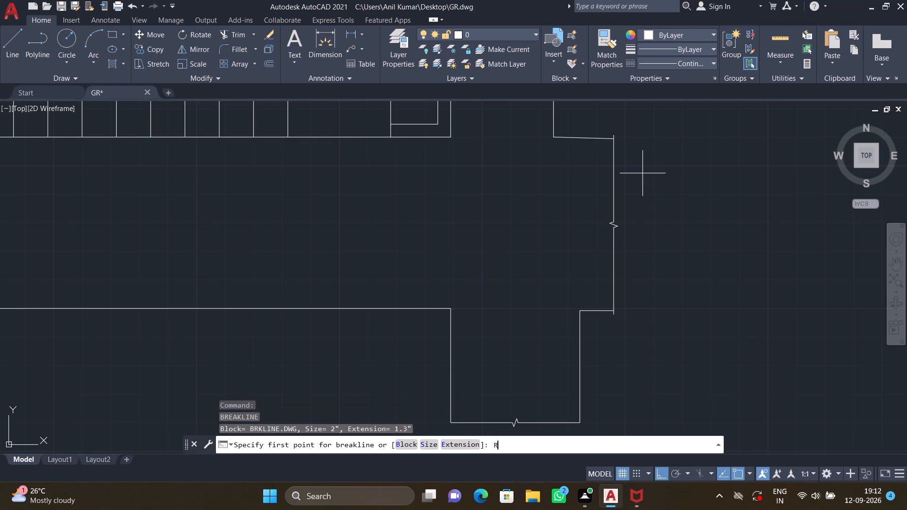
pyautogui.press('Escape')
# Trim off the new vertical break line's overhanging ends beyond the upper and lower short lines.
pyautogui.write('TR')
pyautogui.press('Return')
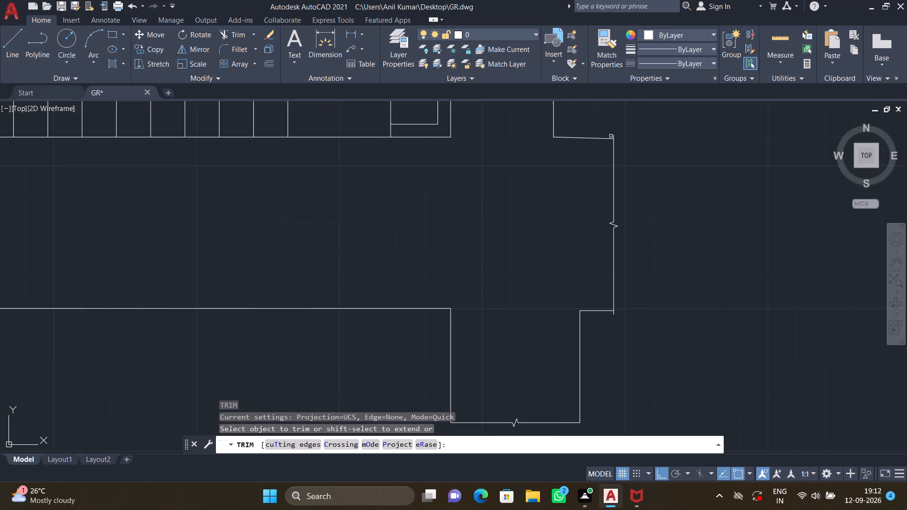
pyautogui.scroll(3, 611, 136)
pyautogui.click(602, 137)
pyautogui.click(629, 137)
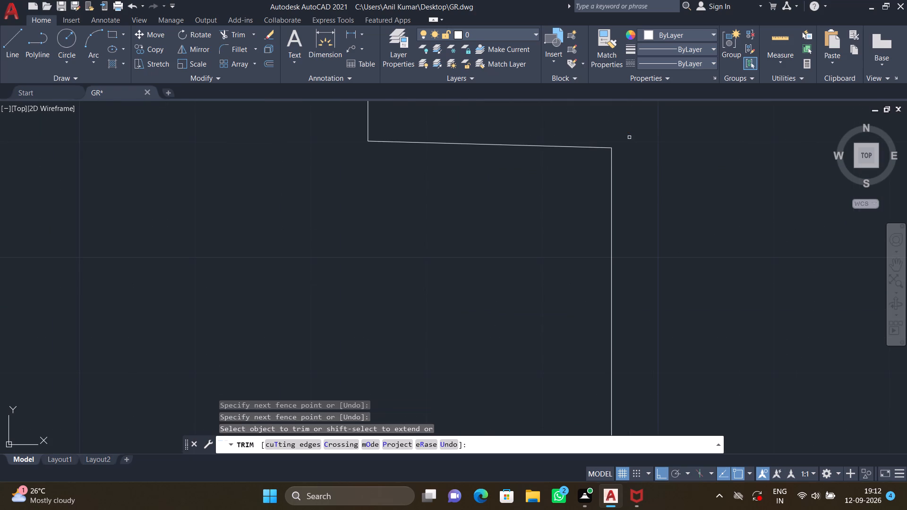
pyautogui.scroll(-3, 633, 139)
pyautogui.scroll(3, 634, 327)
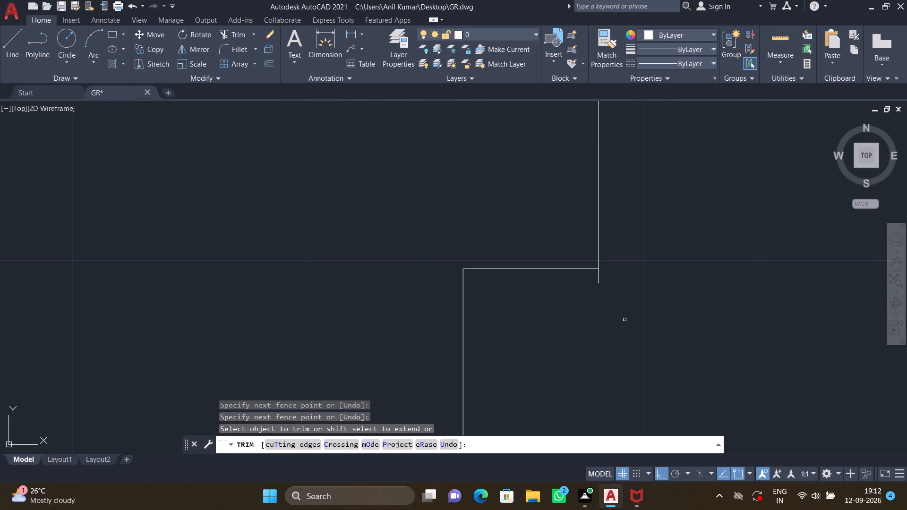
pyautogui.click(587, 283)
pyautogui.click(621, 280)
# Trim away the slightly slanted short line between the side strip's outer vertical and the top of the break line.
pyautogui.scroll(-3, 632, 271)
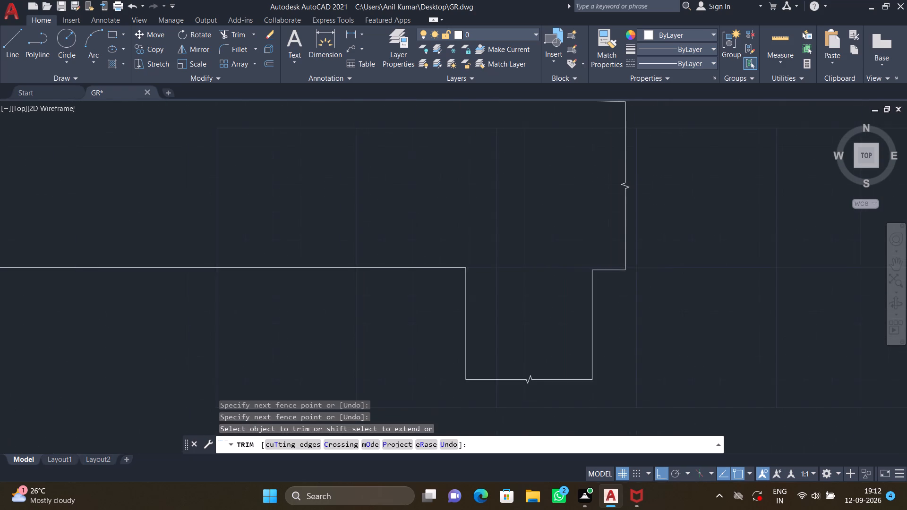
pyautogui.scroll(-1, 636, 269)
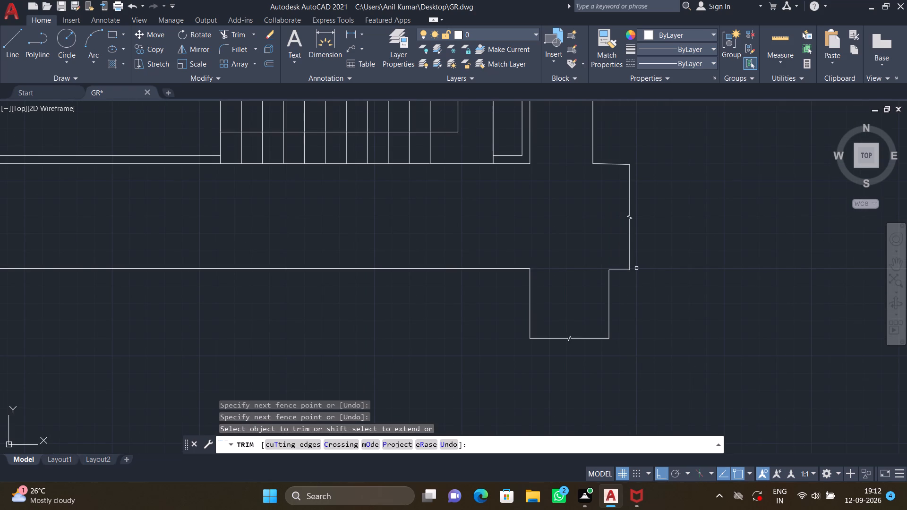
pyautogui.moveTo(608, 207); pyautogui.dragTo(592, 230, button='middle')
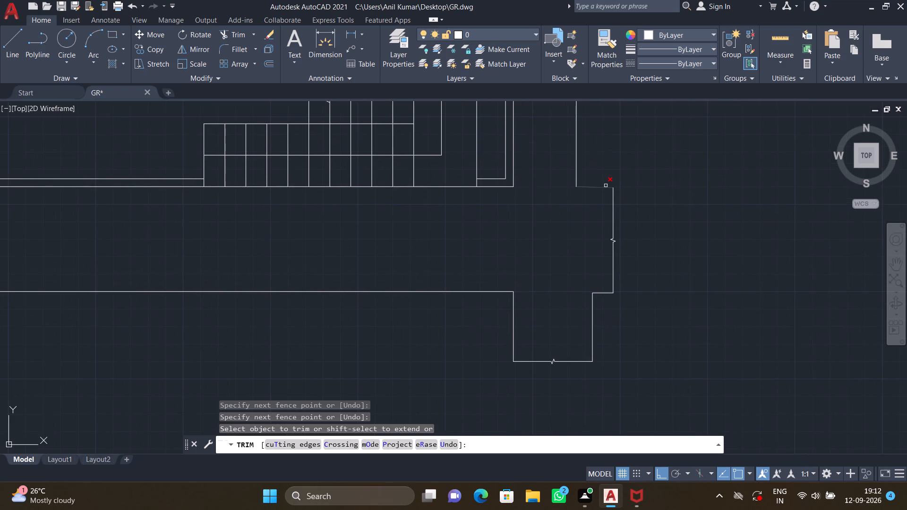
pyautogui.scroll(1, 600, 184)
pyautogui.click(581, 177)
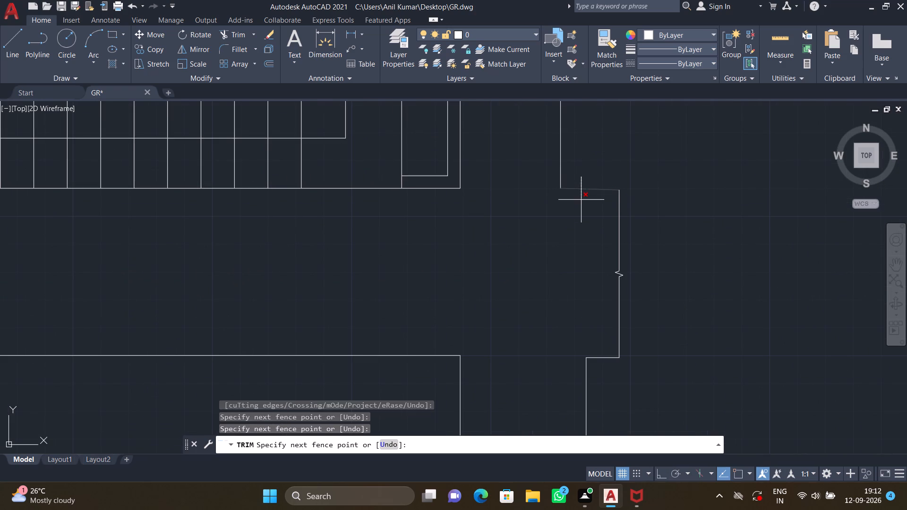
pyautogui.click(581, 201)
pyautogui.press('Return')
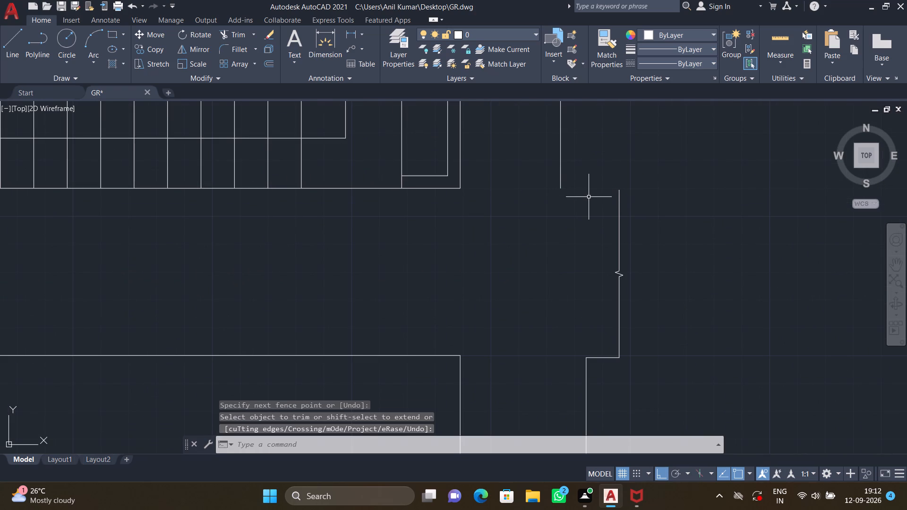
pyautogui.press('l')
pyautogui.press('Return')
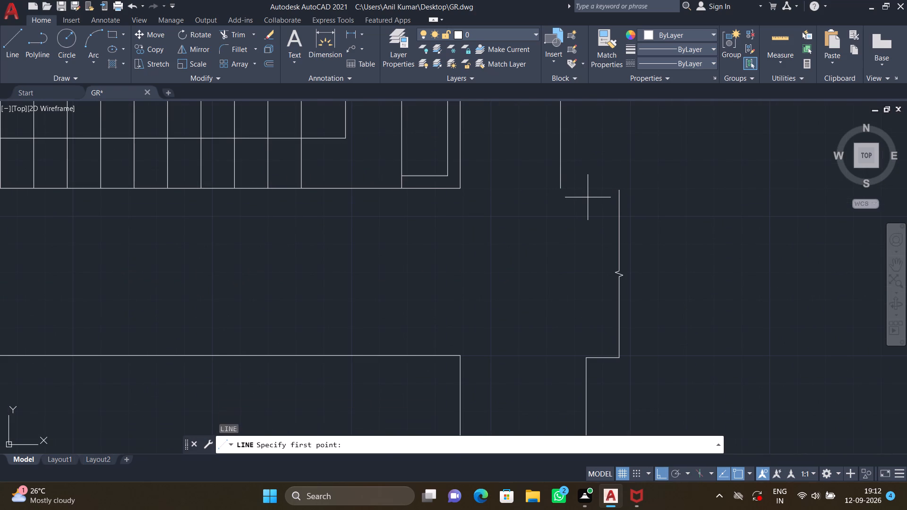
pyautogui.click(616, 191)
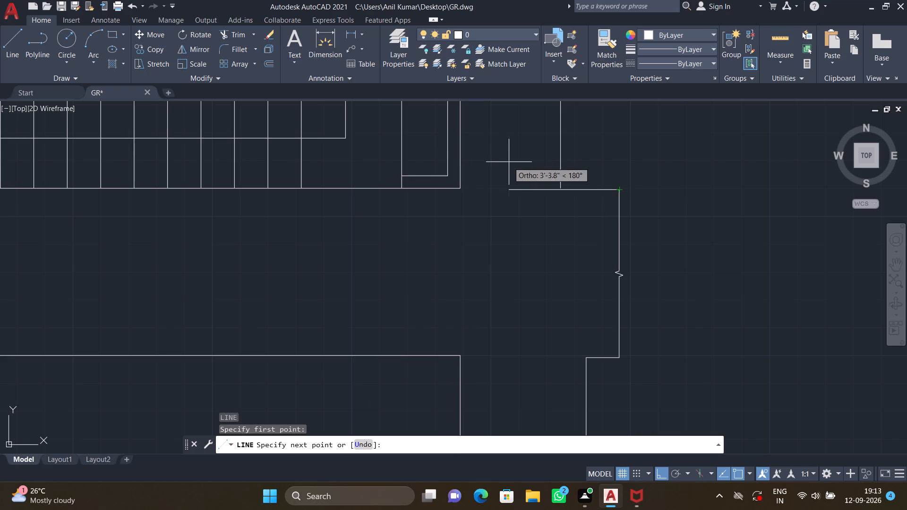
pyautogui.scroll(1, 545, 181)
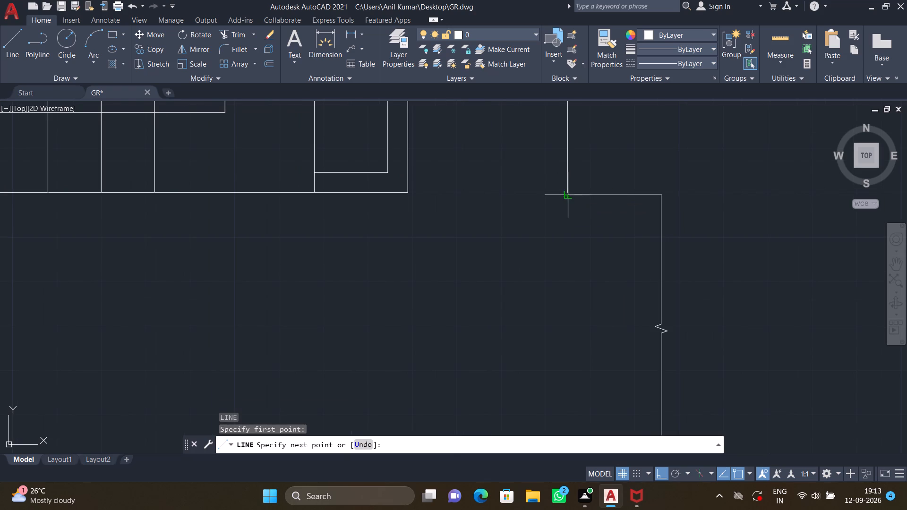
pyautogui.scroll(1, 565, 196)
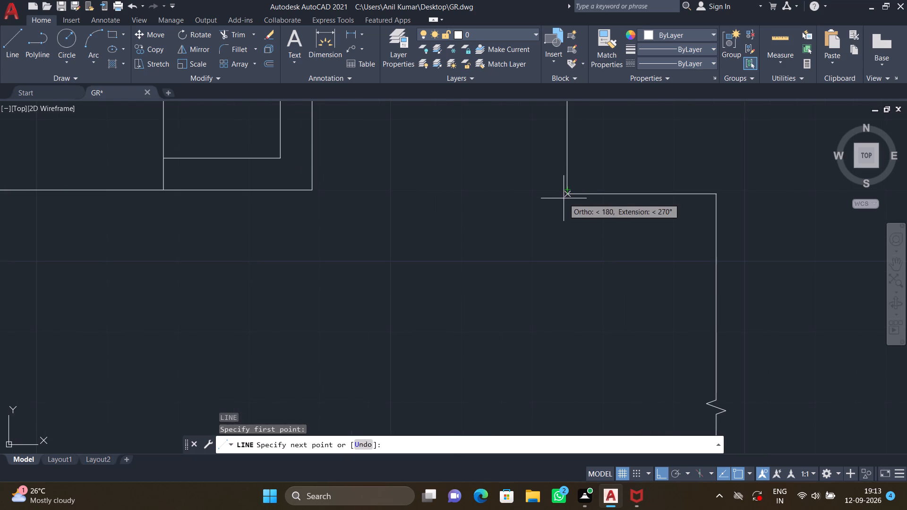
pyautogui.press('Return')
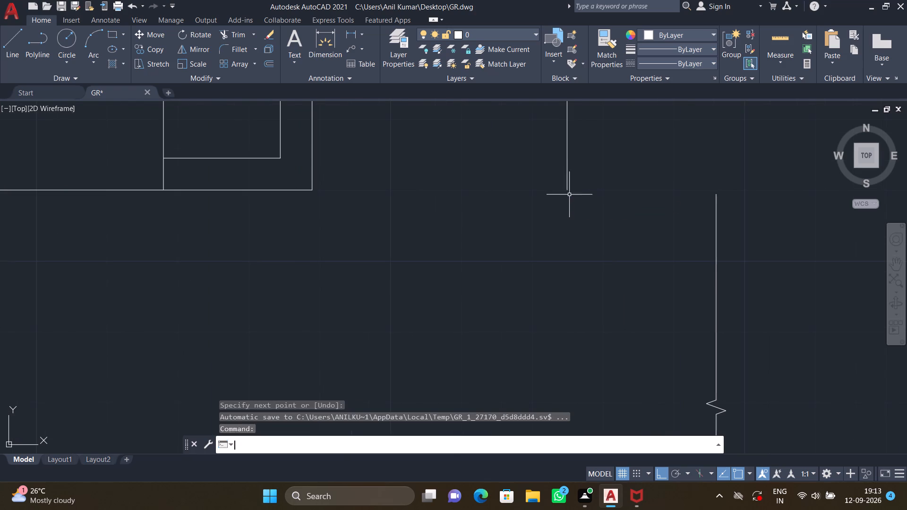
# Draw a straight horizontal line from the top of the vertical break line to directly below the side strip's outer vertical.
pyautogui.scroll(2, 574, 188)
pyautogui.scroll(-3, 576, 196)
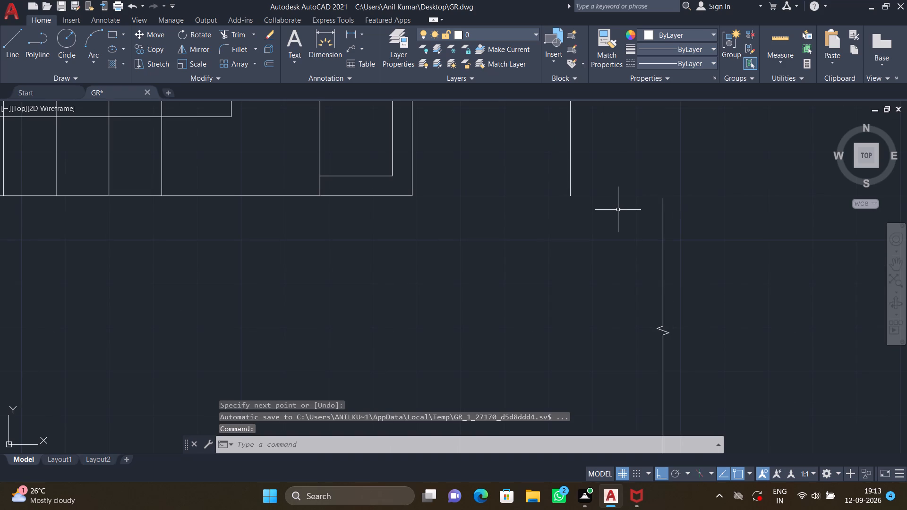
pyautogui.press('l')
pyautogui.press('Return')
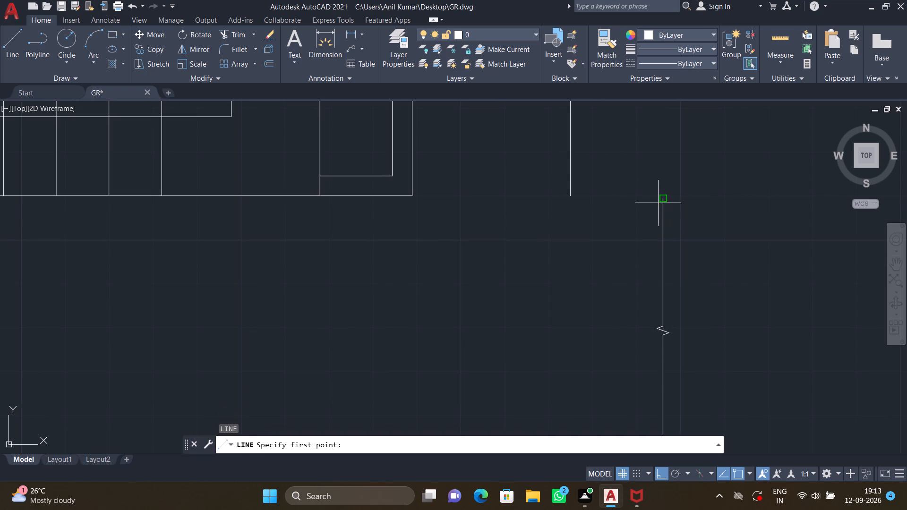
pyautogui.click(663, 201)
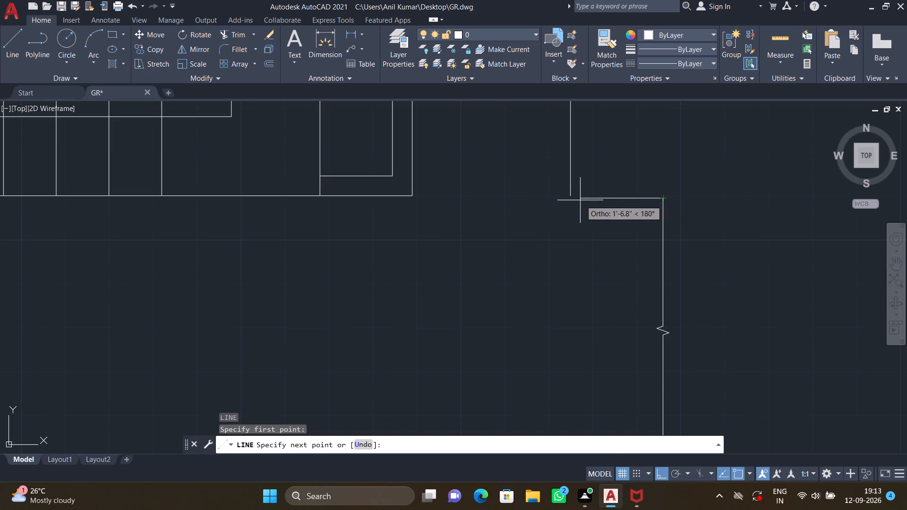
pyautogui.scroll(2, 565, 200)
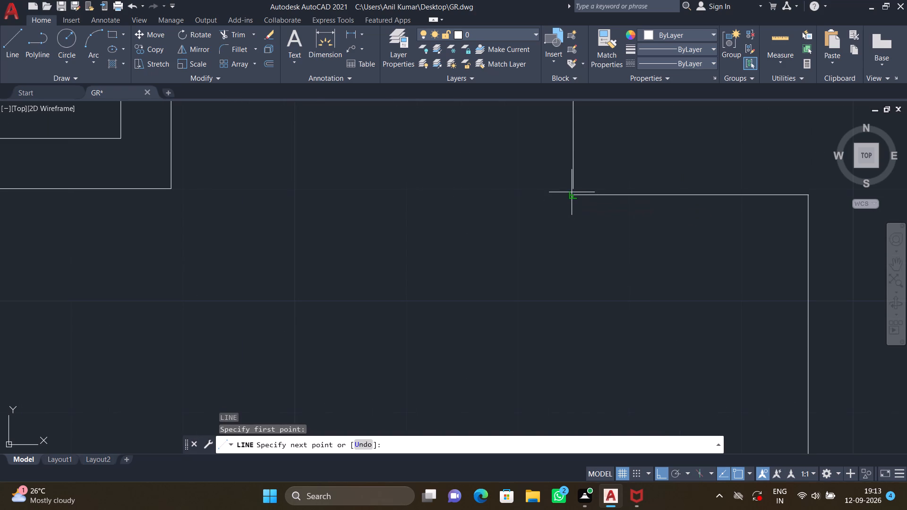
pyautogui.click(571, 193)
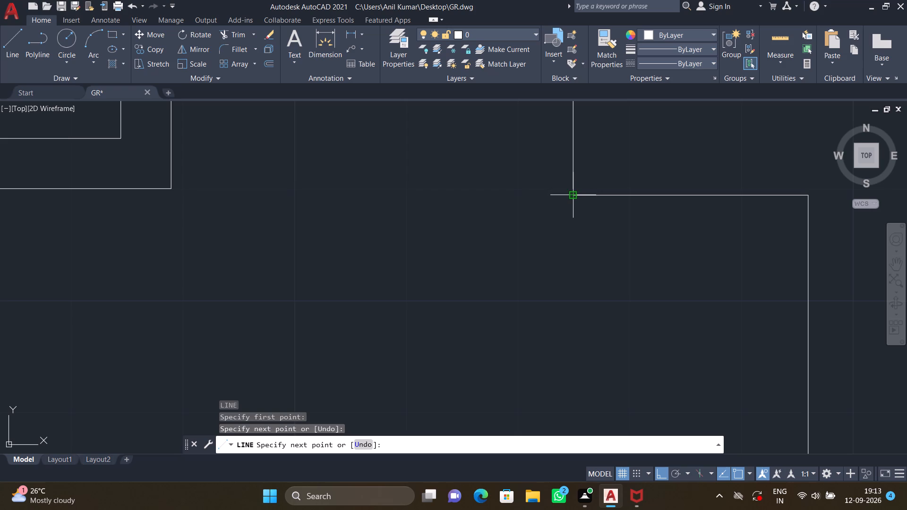
pyautogui.press('Return')
# Extend the side strip's outer vertical down to the new short horizontal line.
pyautogui.write('EX')
pyautogui.press('Return')
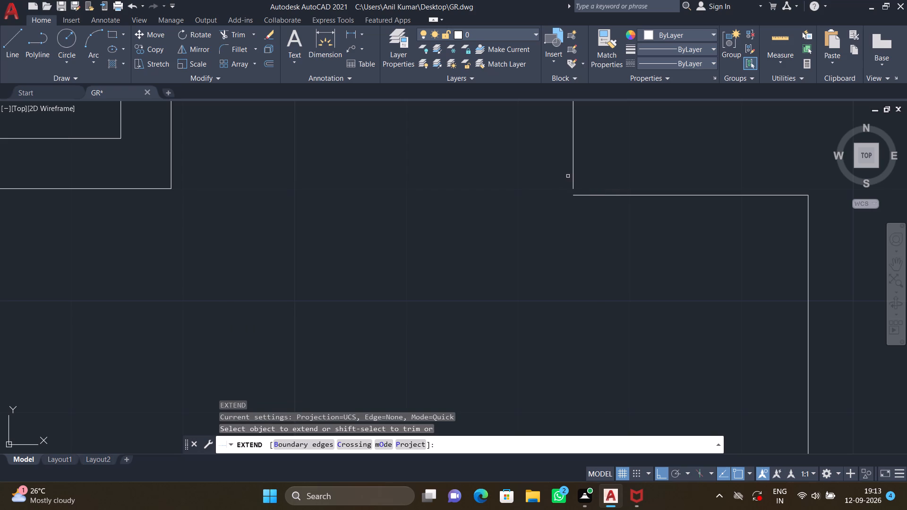
pyautogui.click(574, 177)
pyautogui.press('Return')
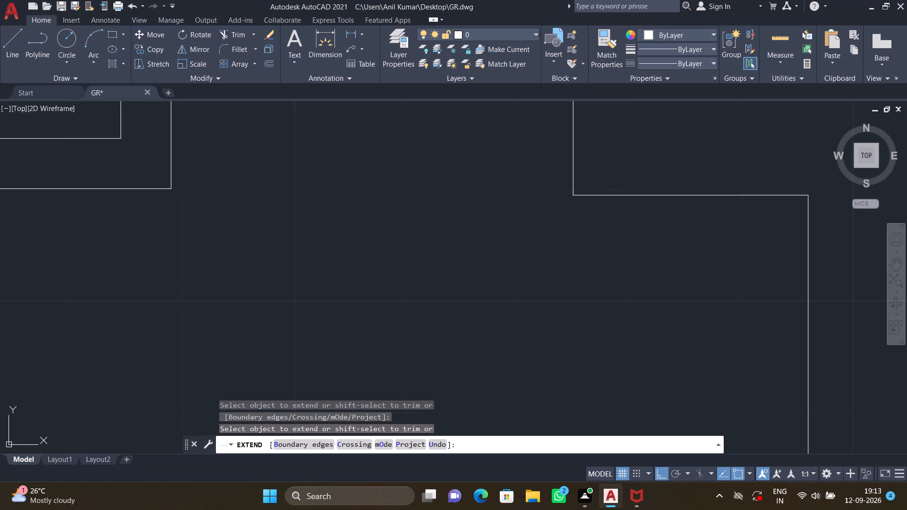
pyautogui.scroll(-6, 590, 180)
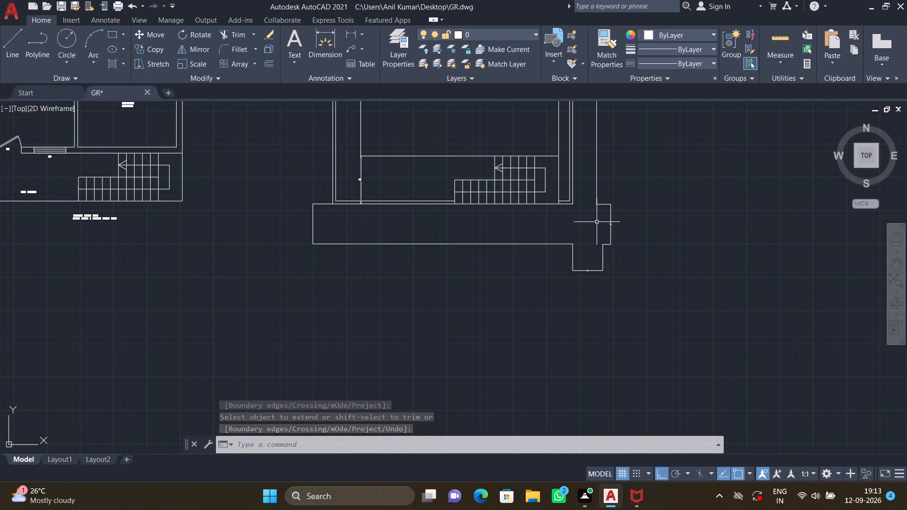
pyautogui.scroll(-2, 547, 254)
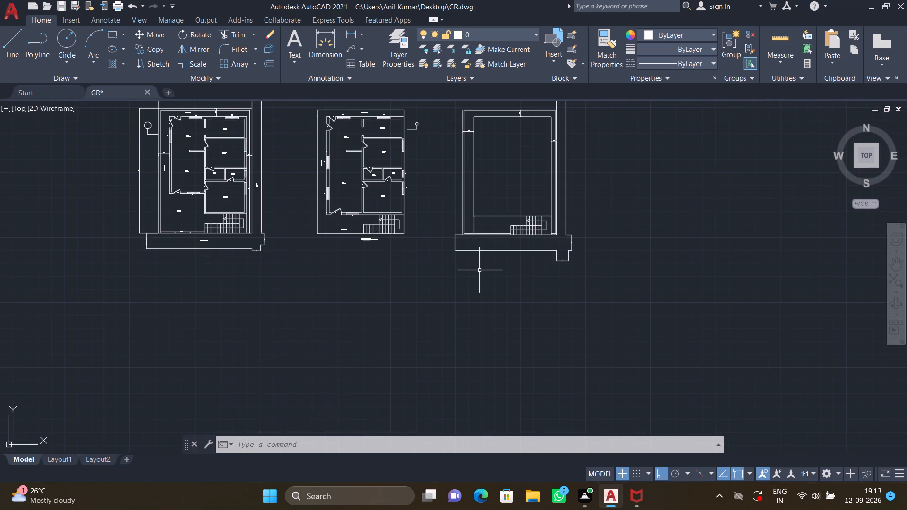
# Add the multiline text "SITE PLAN" below the horizontal strip of the new plan outline.
pyautogui.scroll(2, 480, 269)
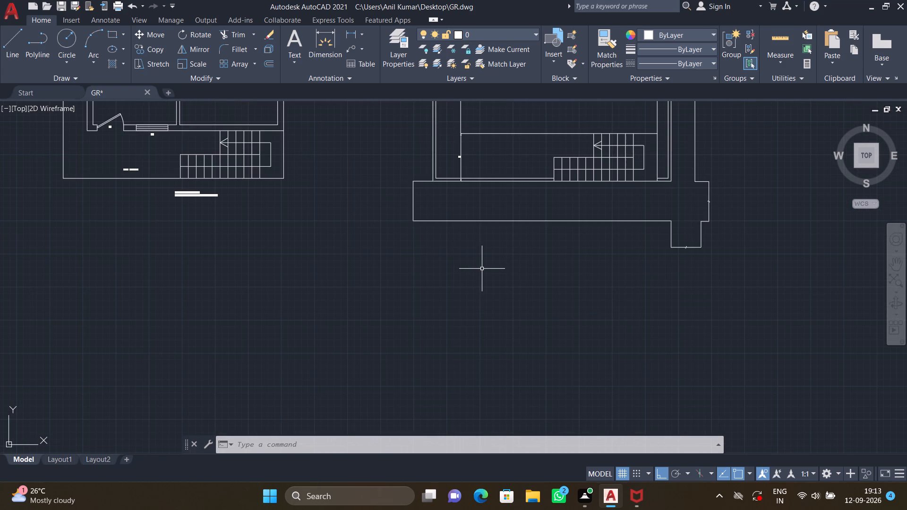
pyautogui.write('MT')
pyautogui.press('Return')
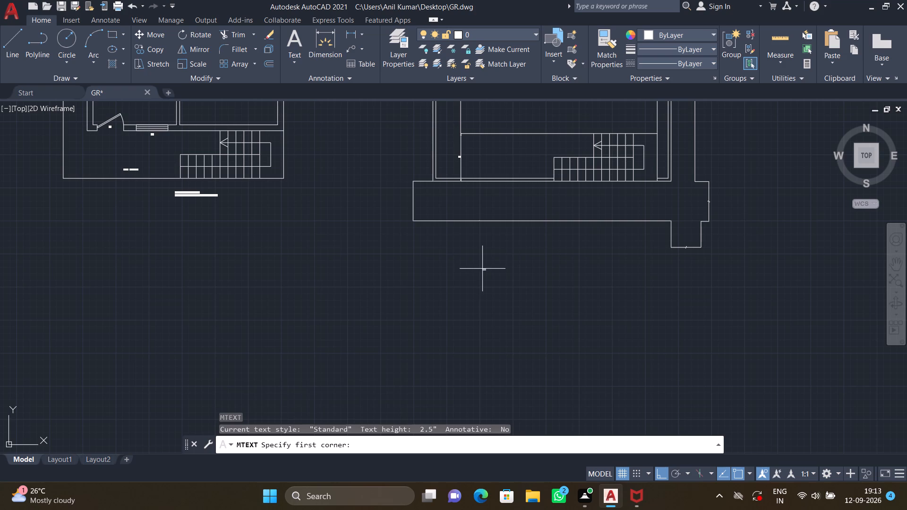
pyautogui.click(489, 257)
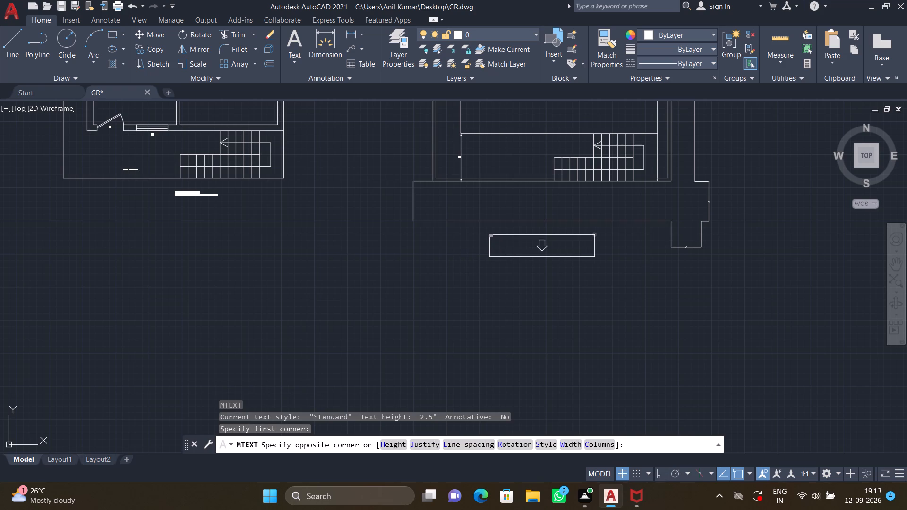
pyautogui.click(605, 237)
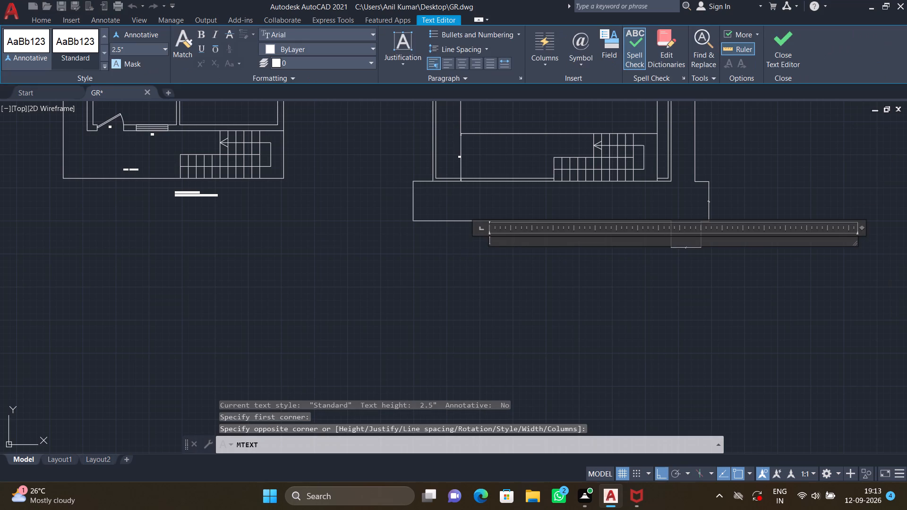
pyautogui.write('SITE')
pyautogui.press('space')
pyautogui.write('PLAN')
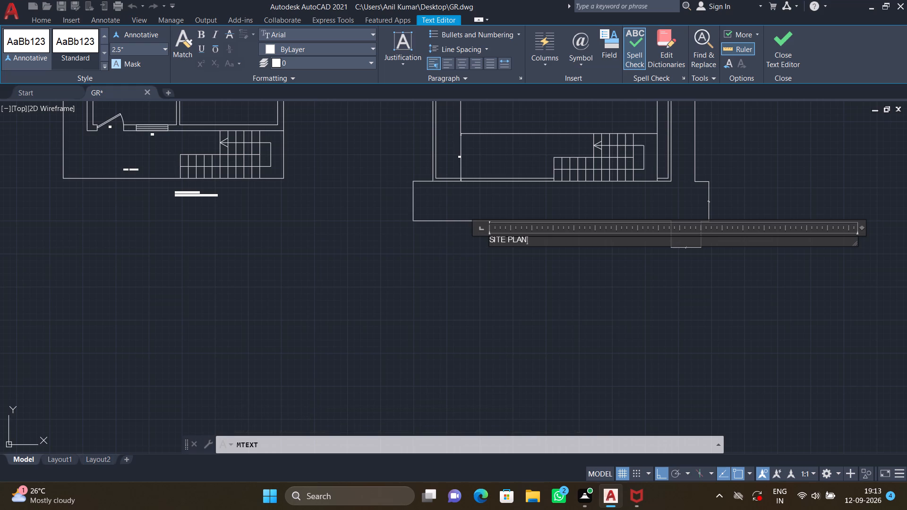
pyautogui.press('Return')
pyautogui.press('Escape')
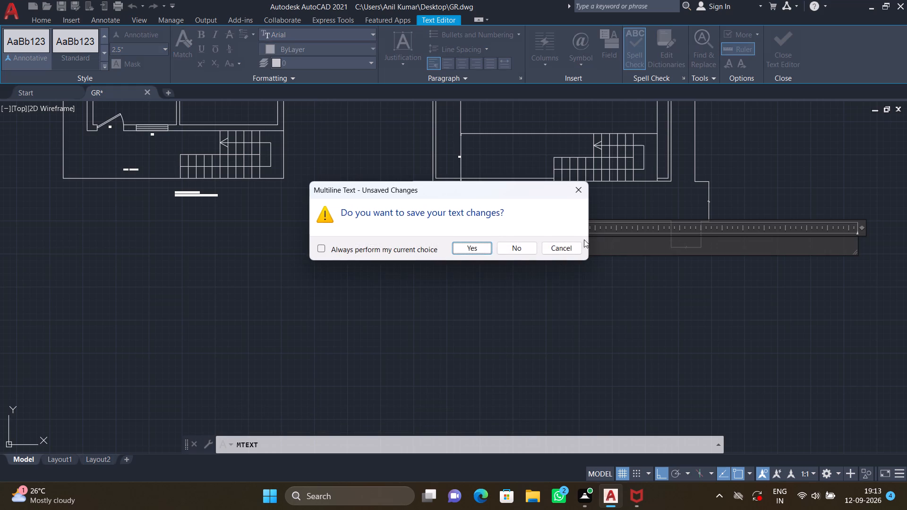
pyautogui.click(487, 247)
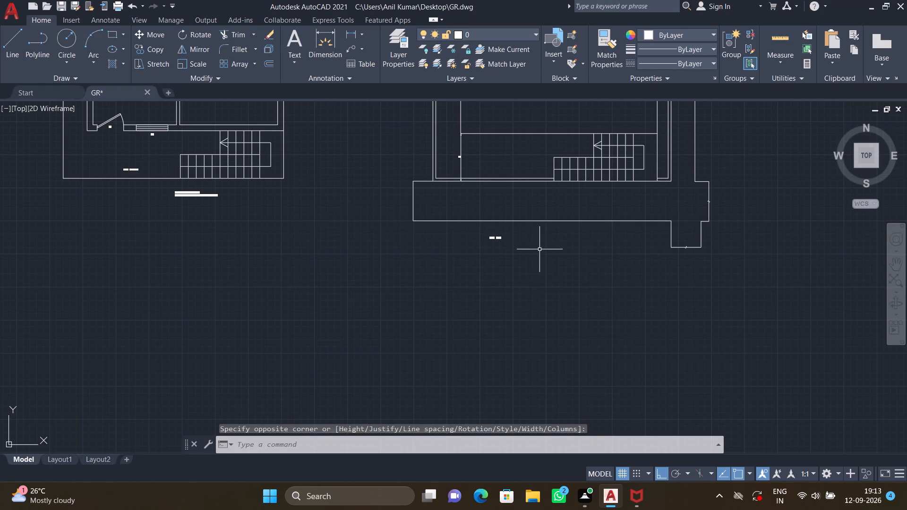
# Turn Ortho off and move the SITE PLAN title along to near the middle beneath the horizontal strip.
pyautogui.scroll(2, 515, 245)
pyautogui.press('m')
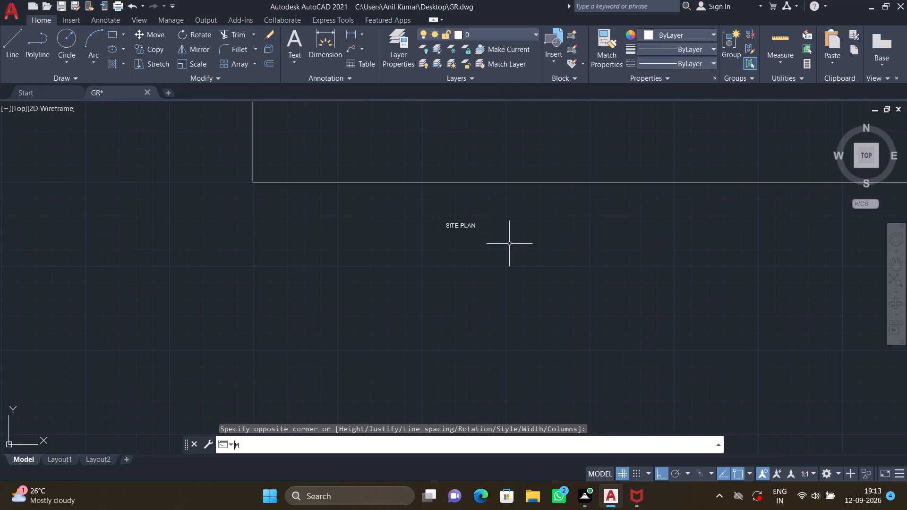
pyautogui.press('Return')
pyautogui.click(475, 226)
pyautogui.press('Return')
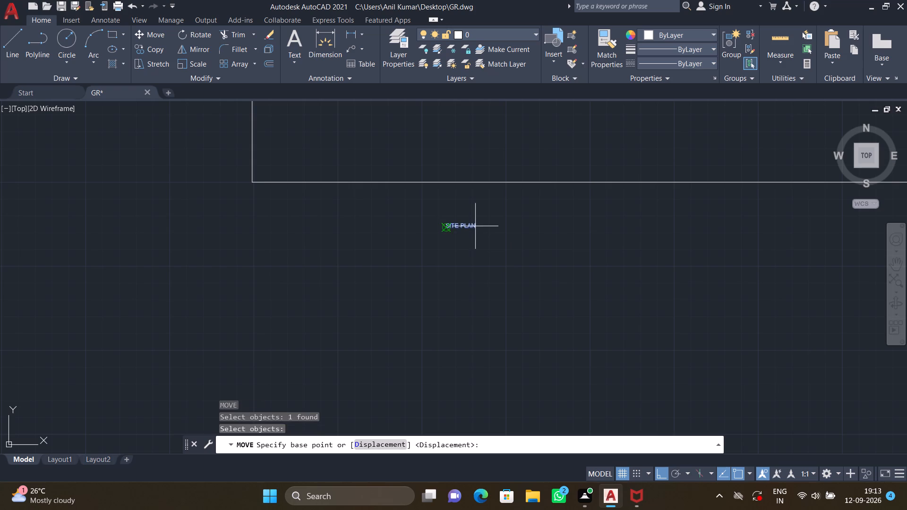
pyautogui.click(448, 221)
pyautogui.scroll(-1, 599, 245)
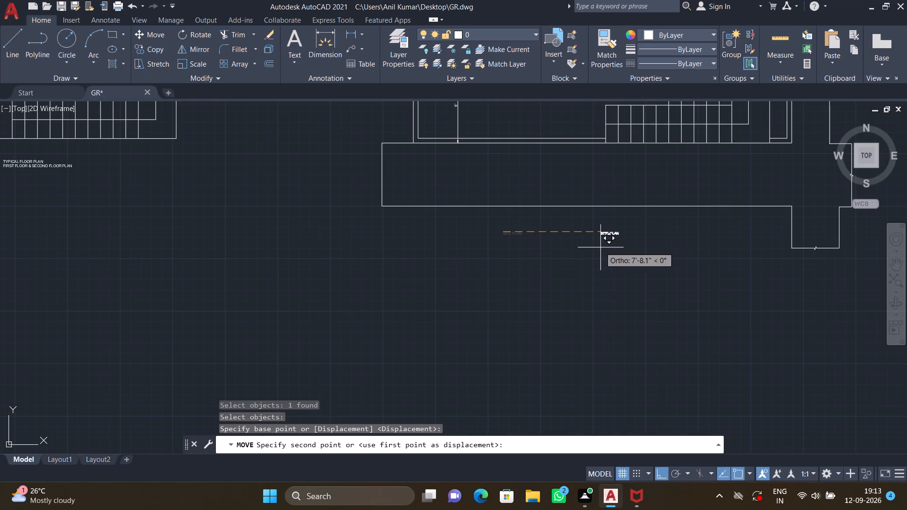
pyautogui.press('F8')
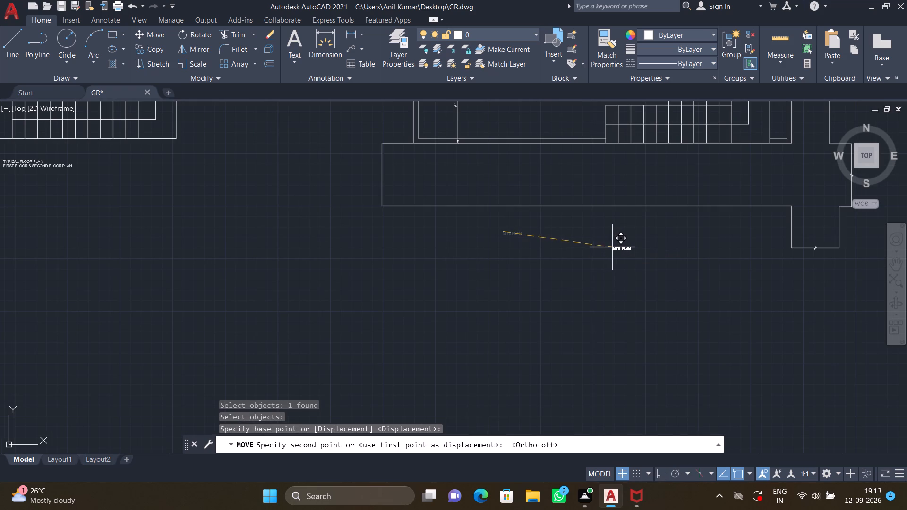
pyautogui.click(627, 229)
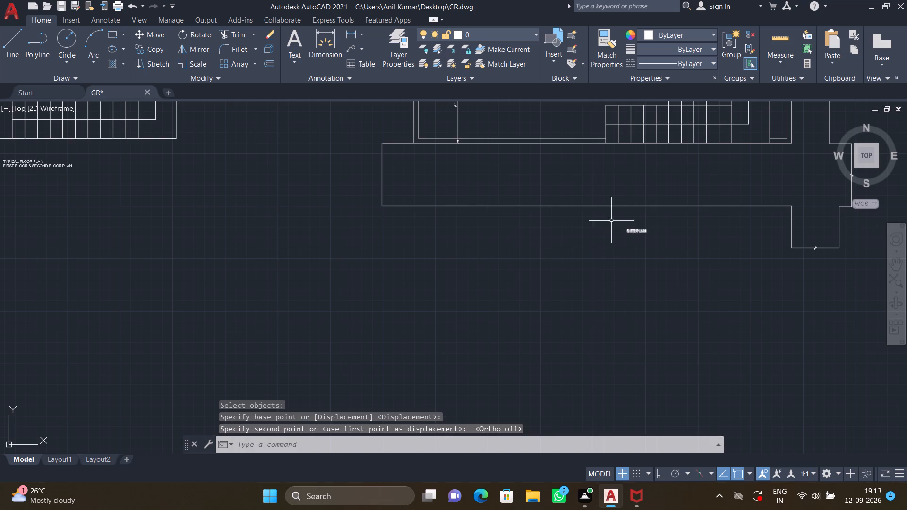
# Add the multiline text "25'0" WIDE ROAD" inside the horizontal strip below the site plan.
pyautogui.scroll(-2, 606, 205)
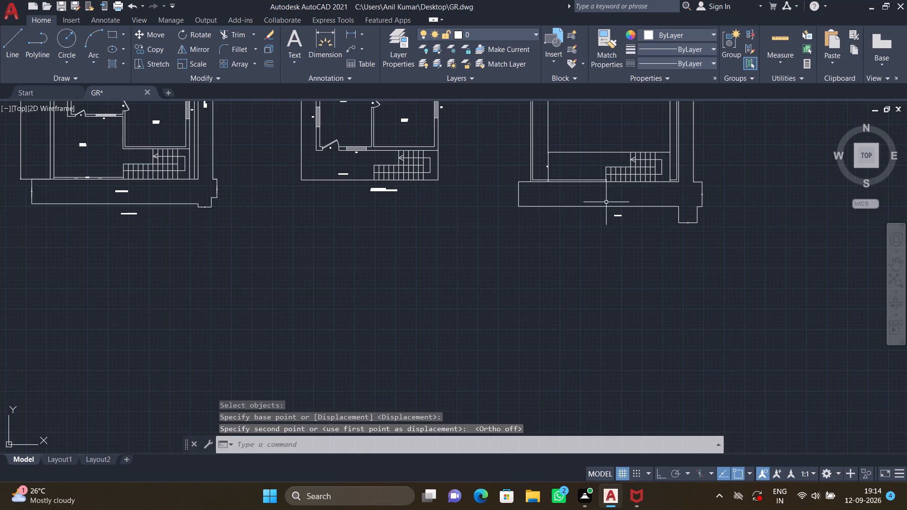
pyautogui.moveTo(602, 201); pyautogui.dragTo(527, 205, button='middle')
pyautogui.scroll(2, 513, 199)
pyautogui.write('MT')
pyautogui.press('Return')
pyautogui.click(483, 192)
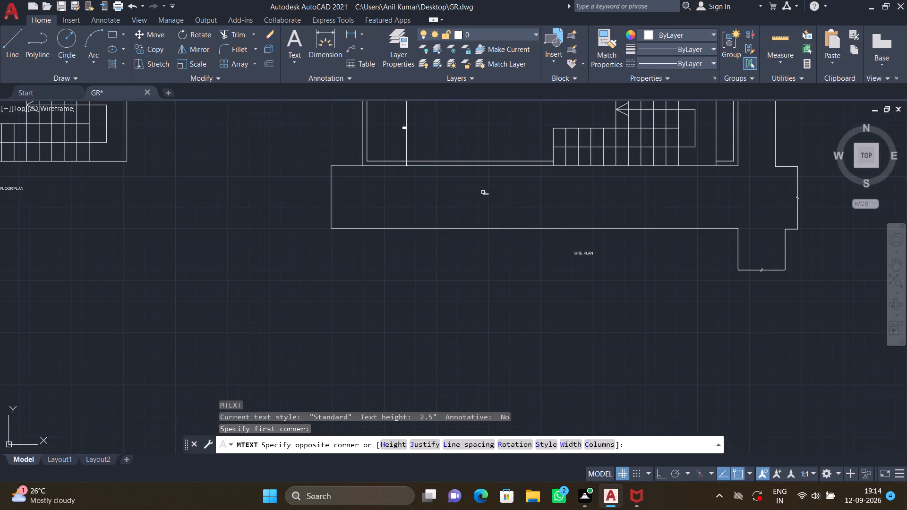
pyautogui.click(663, 219)
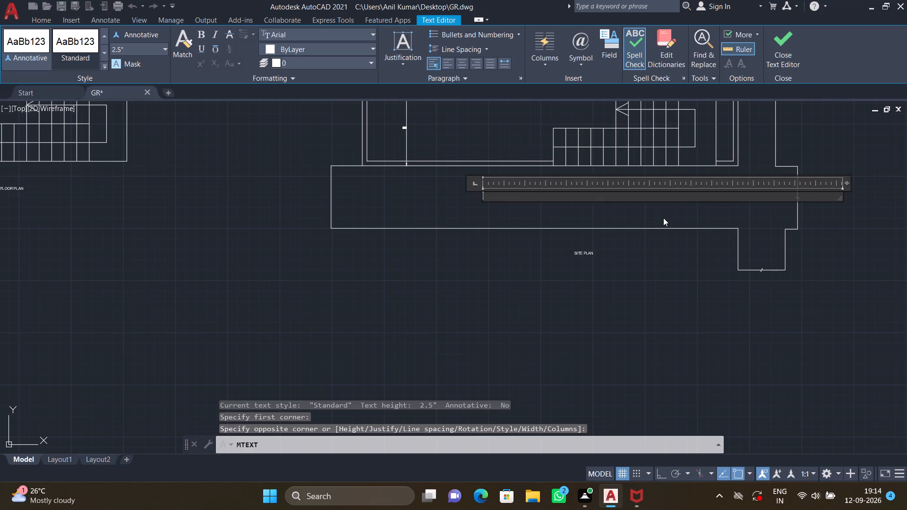
pyautogui.write("25'")
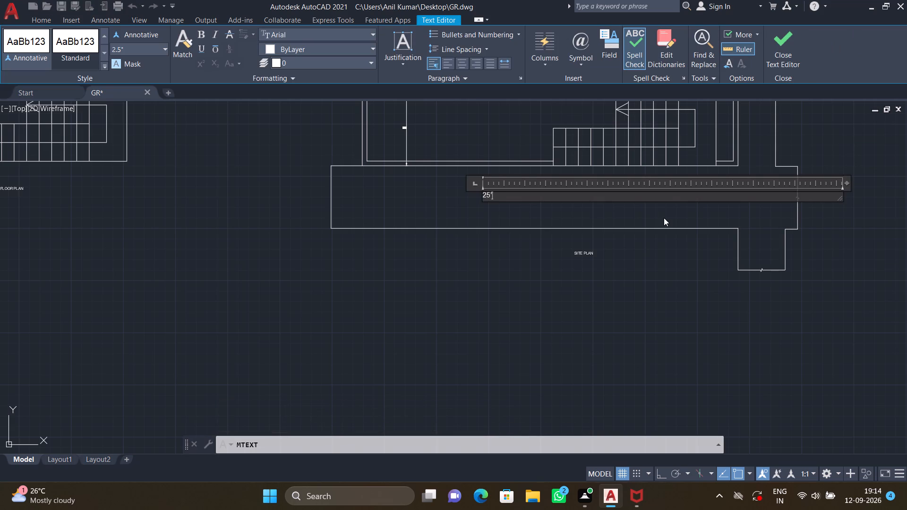
pyautogui.write('0"')
pyautogui.press('space')
pyautogui.write('WI')
pyautogui.write('DE')
pyautogui.press('space')
pyautogui.write('ROAD')
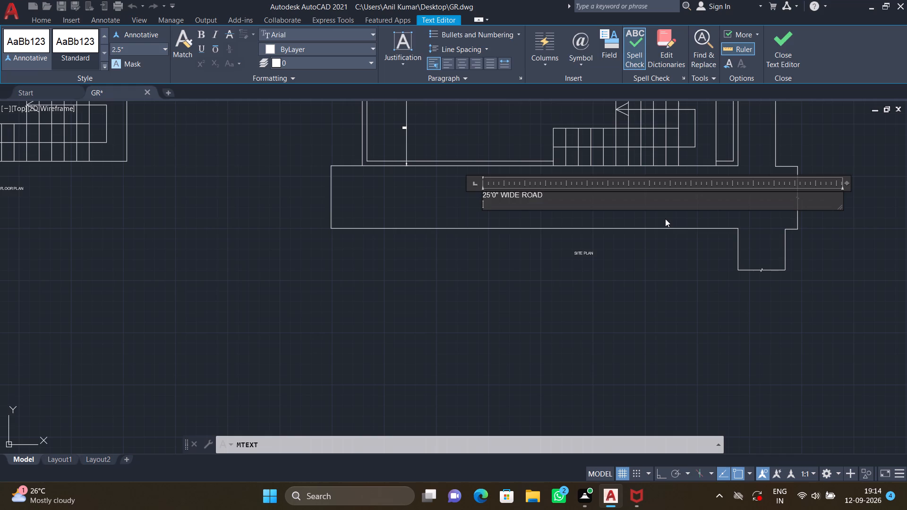
pyautogui.press('Return')
pyautogui.press('Escape')
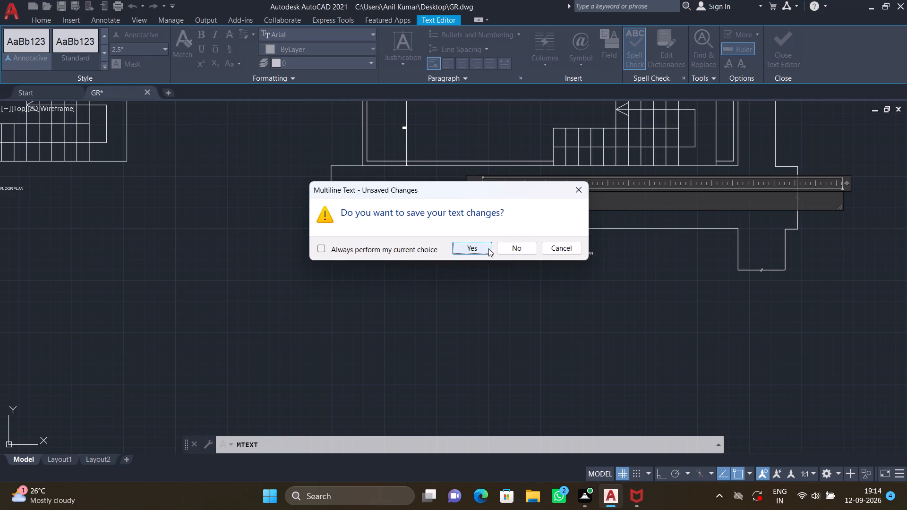
pyautogui.click(488, 248)
# Move the 25'0" WIDE ROAD label to near the middle of the road strip.
pyautogui.scroll(2, 510, 215)
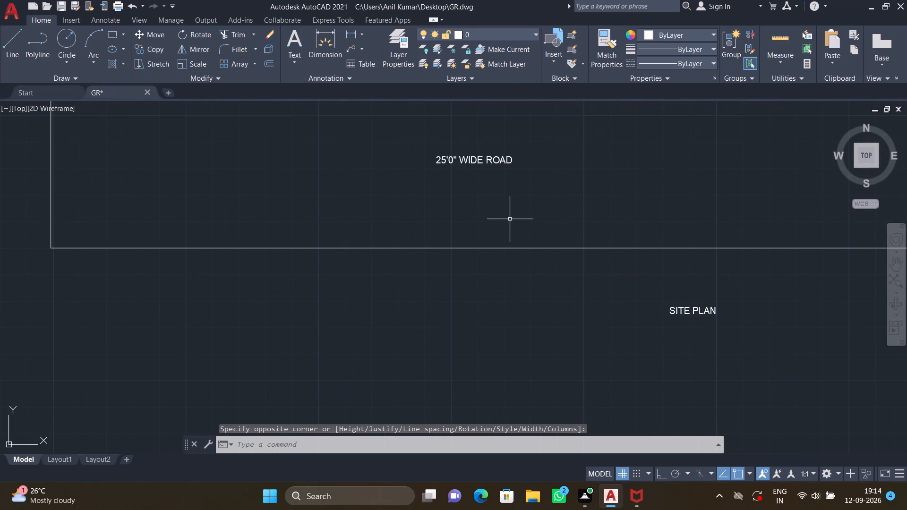
pyautogui.press('m')
pyautogui.press('Return')
pyautogui.click(498, 161)
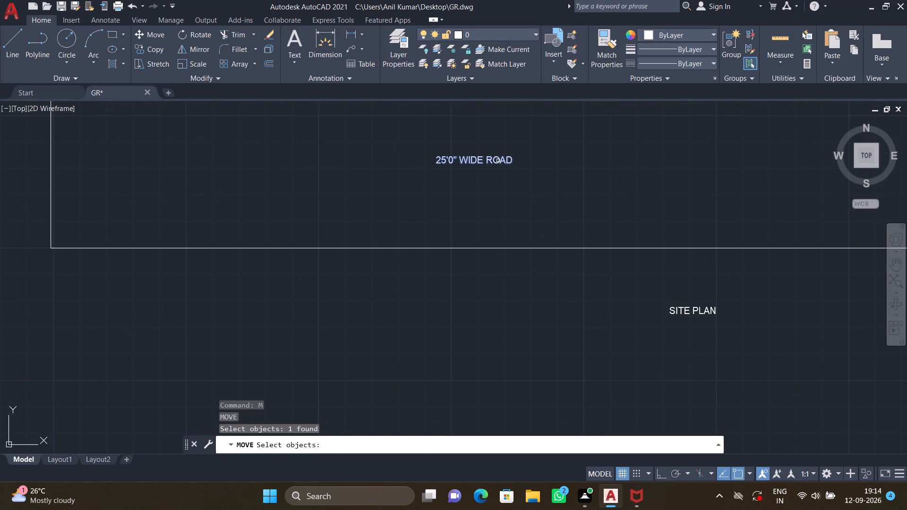
pyautogui.press('Return')
pyautogui.click(438, 153)
pyautogui.scroll(-2, 502, 167)
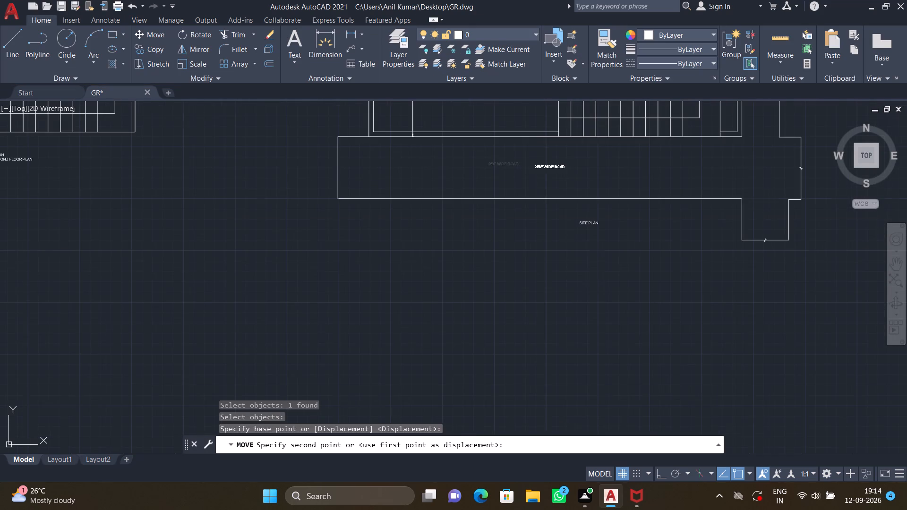
pyautogui.click(546, 166)
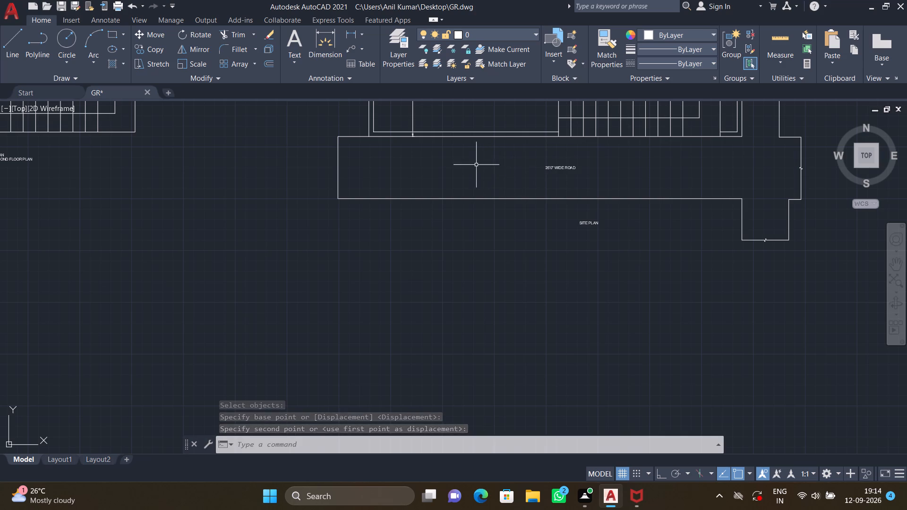
# Add the multiline text "GATE" just above the lower boundary wall, between the vertical dimension and the staircase.
pyautogui.moveTo(473, 166); pyautogui.dragTo(469, 238, button='middle')
pyautogui.scroll(2, 456, 198)
pyautogui.press('m')
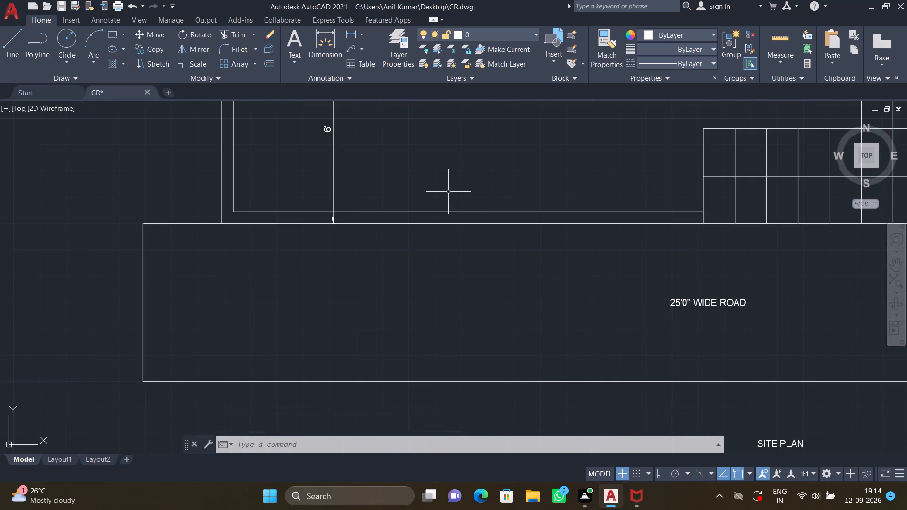
pyautogui.press('t')
pyautogui.press('Return')
pyautogui.click(427, 199)
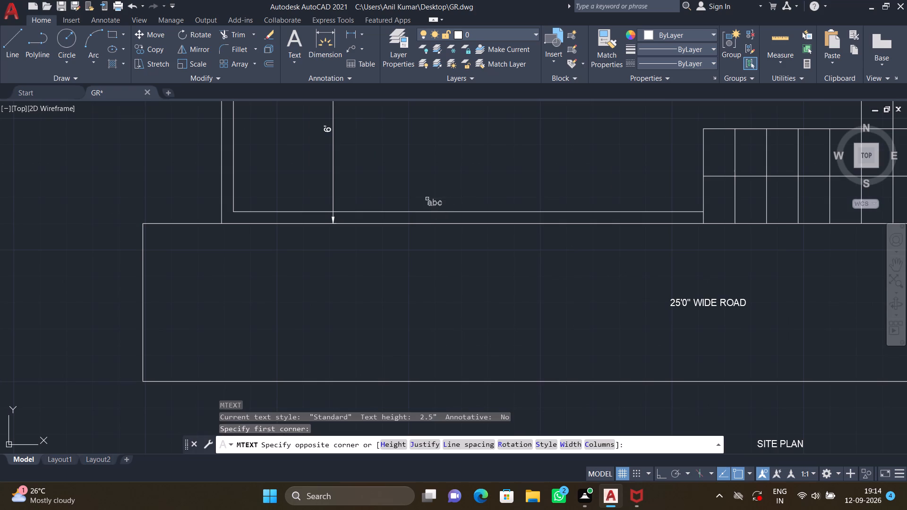
pyautogui.click(531, 168)
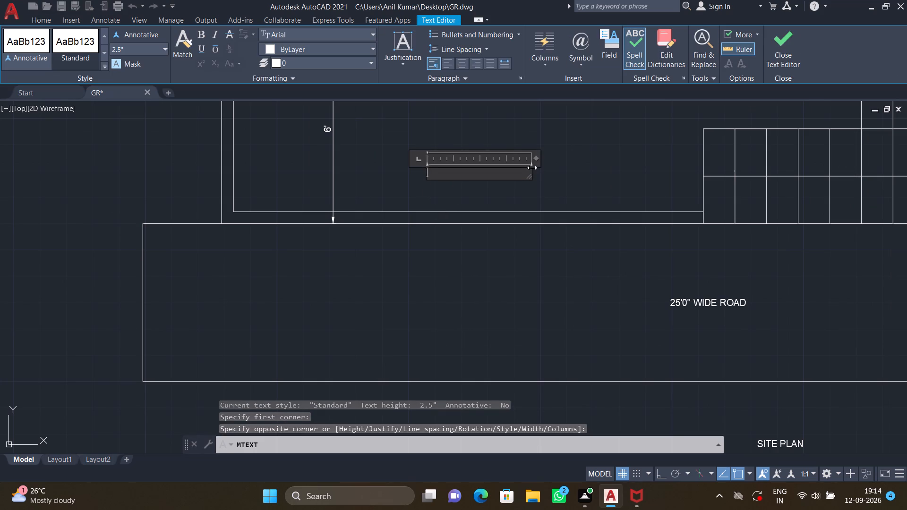
pyautogui.write('GATE')
pyautogui.press('Return')
pyautogui.press('Escape')
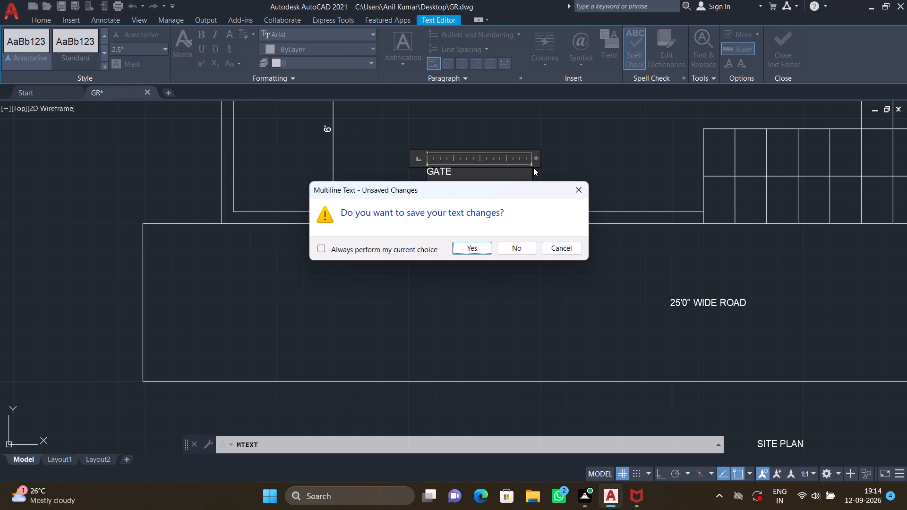
pyautogui.click(476, 248)
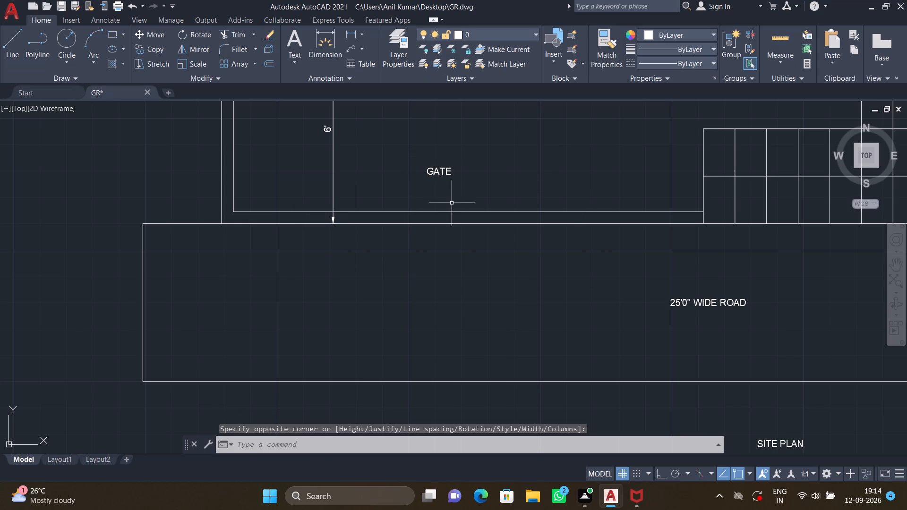
# Move the GATE label down between the two lines of the lower boundary wall.
pyautogui.press('m')
pyautogui.press('Return')
pyautogui.click(440, 174)
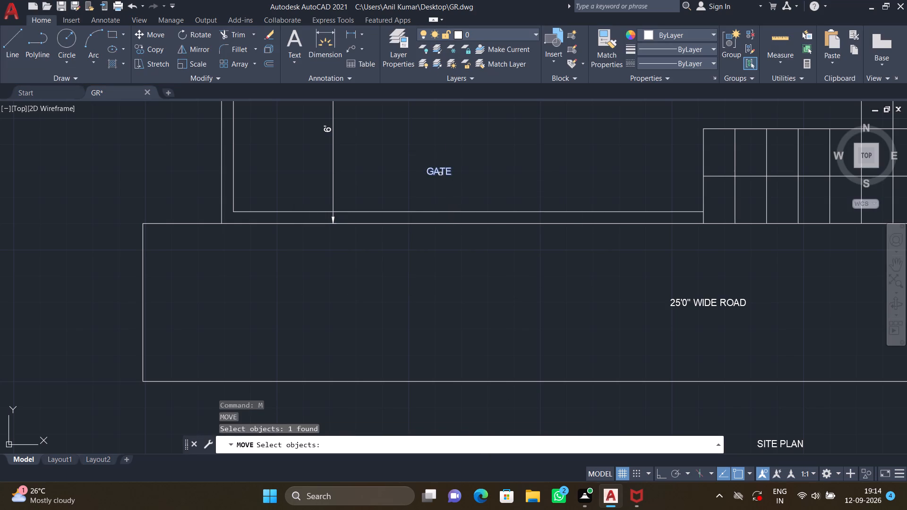
pyautogui.press('Return')
pyautogui.moveTo(428, 170); pyautogui.dragTo(428, 177)
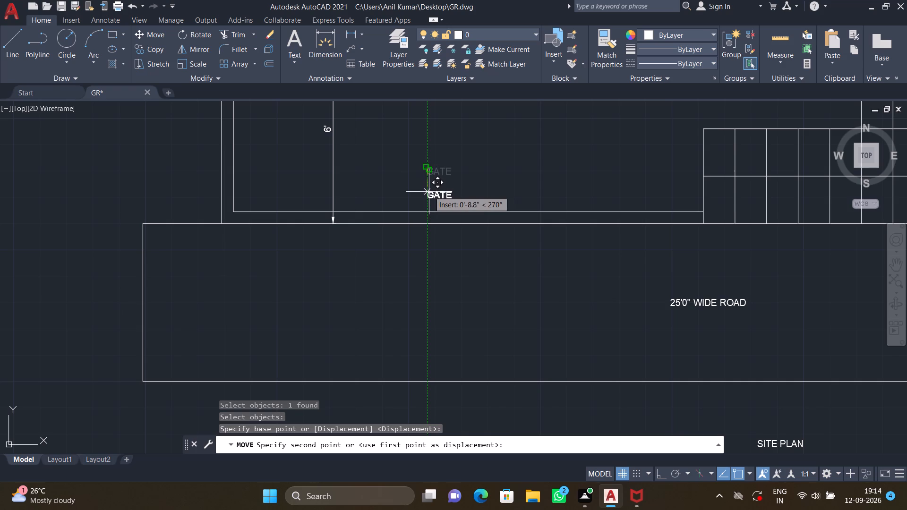
pyautogui.scroll(2, 429, 201)
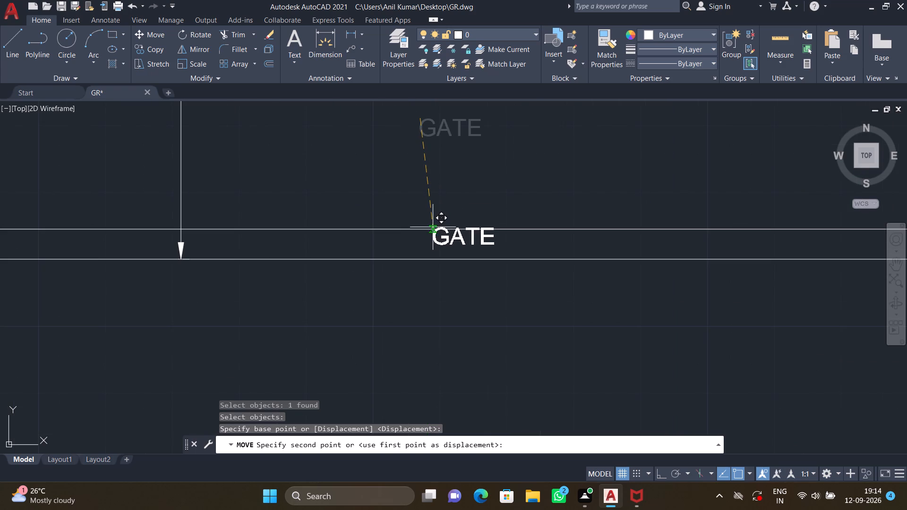
pyautogui.click(434, 233)
pyautogui.scroll(-2, 440, 208)
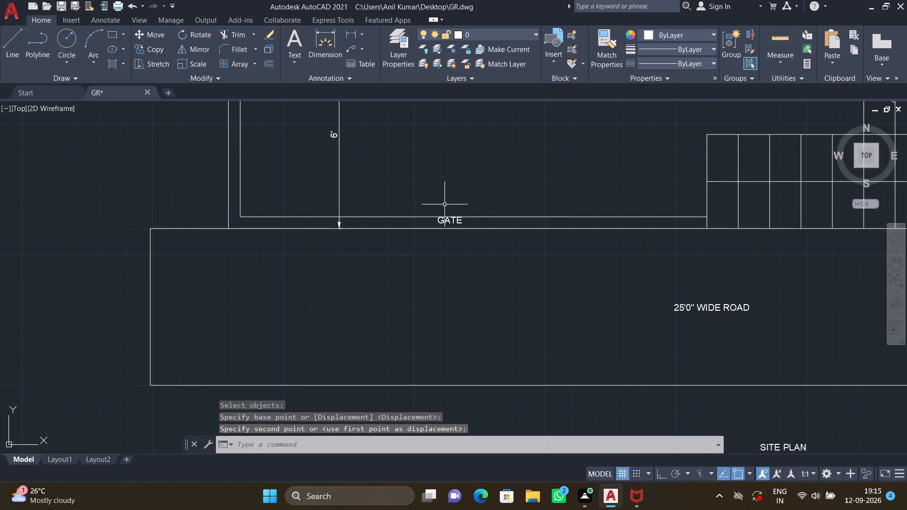
# Draw two short vertical lines across the lower boundary wall to the left of the GATE label, with Ortho on.
pyautogui.press('l')
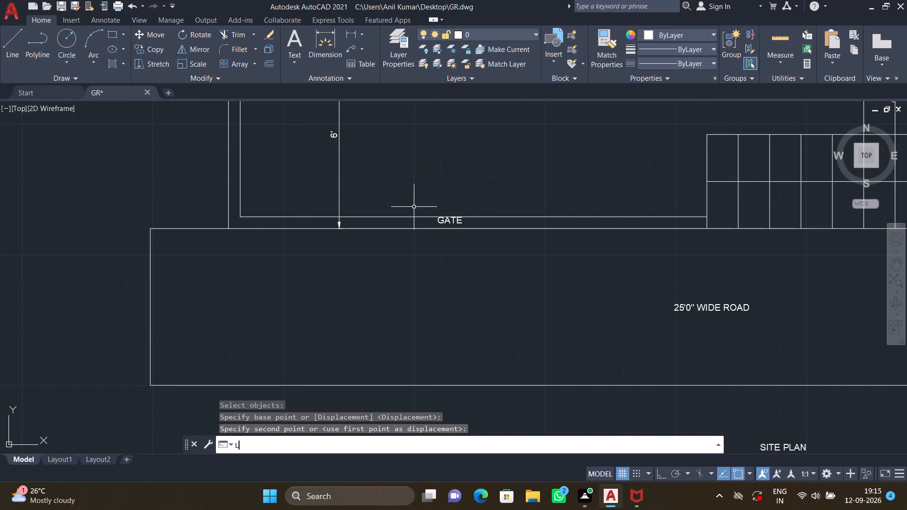
pyautogui.press('Return')
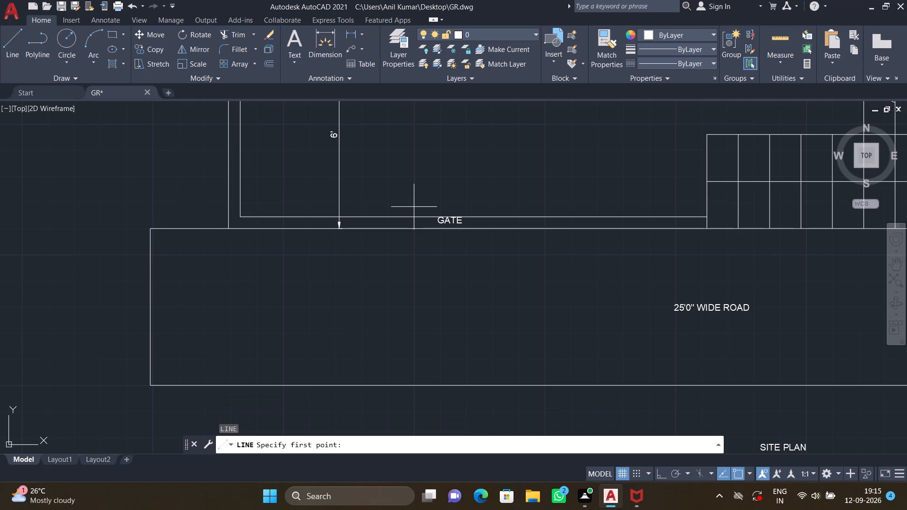
pyautogui.scroll(2, 410, 219)
pyautogui.click(405, 212)
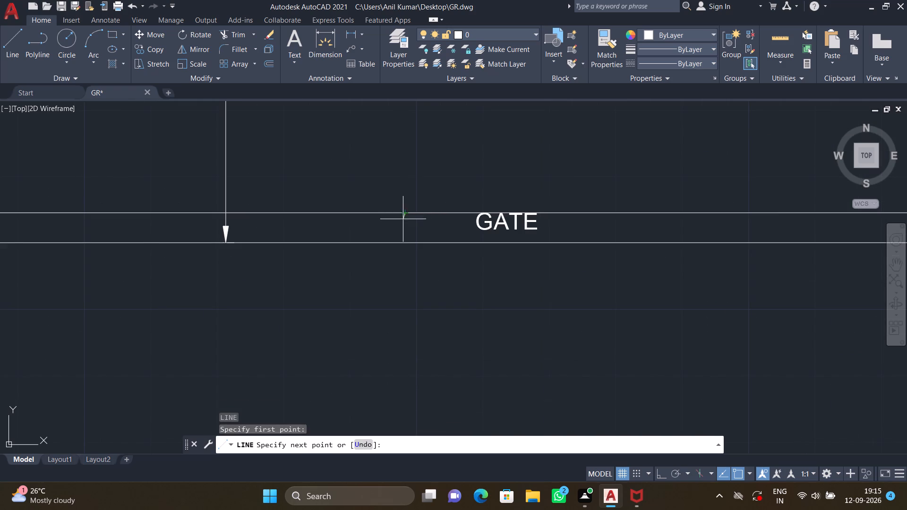
pyautogui.press('F8')
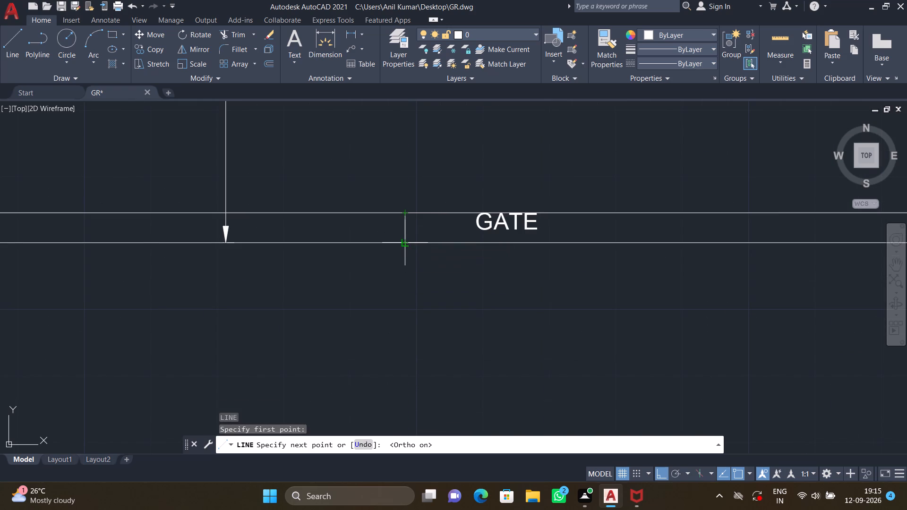
pyautogui.click(405, 244)
pyautogui.press('Return')
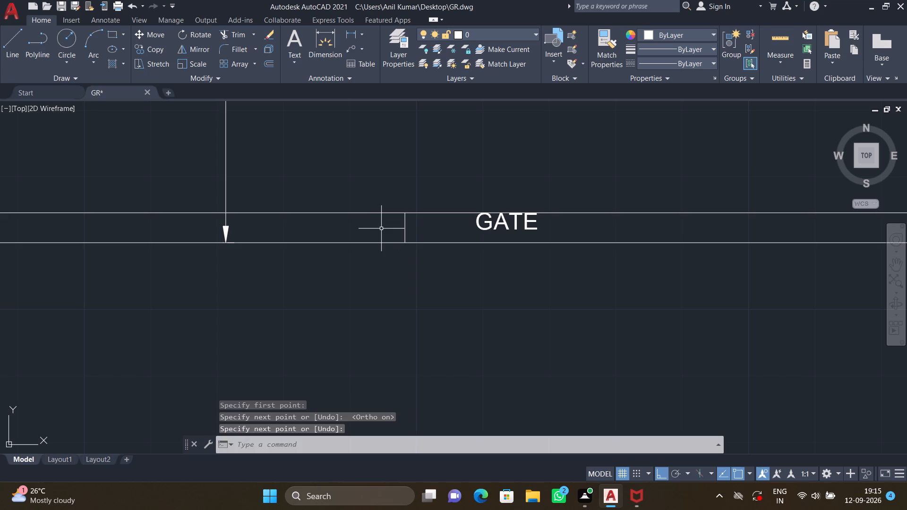
pyautogui.press('l')
pyautogui.press('Return')
pyautogui.click(380, 212)
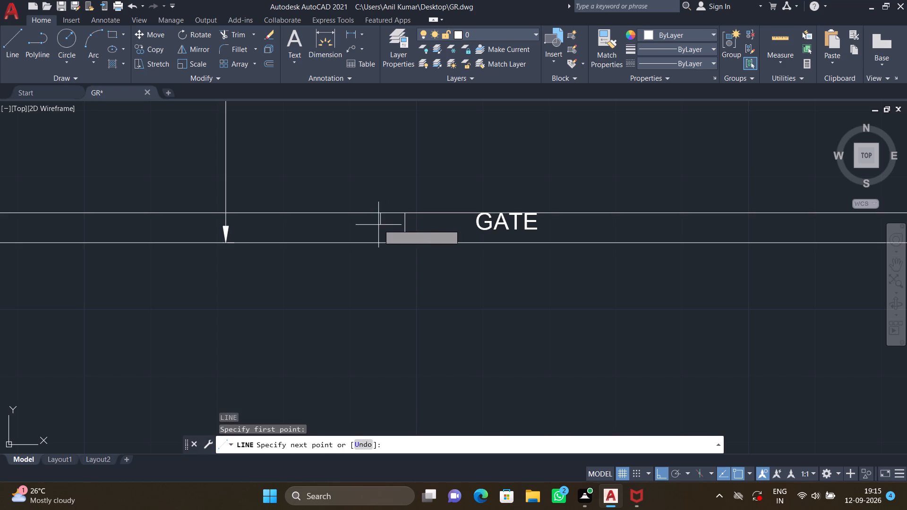
pyautogui.click(378, 243)
pyautogui.press('Return')
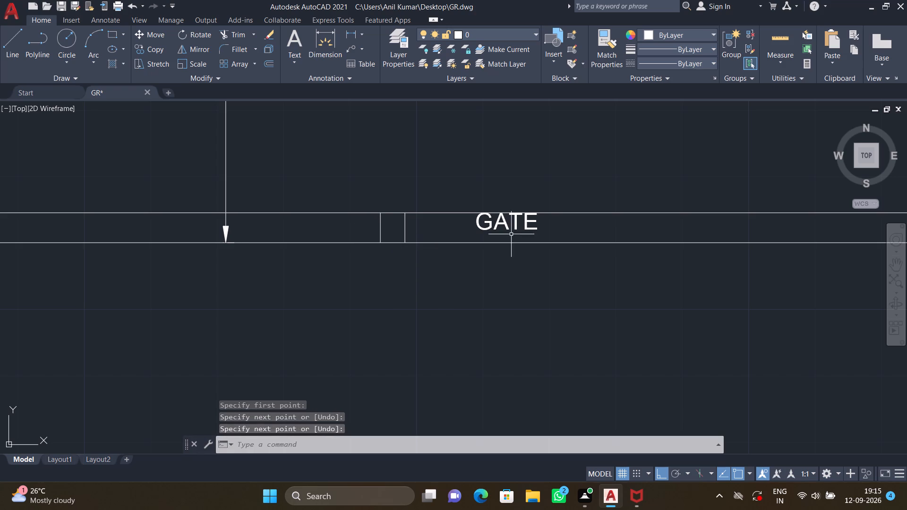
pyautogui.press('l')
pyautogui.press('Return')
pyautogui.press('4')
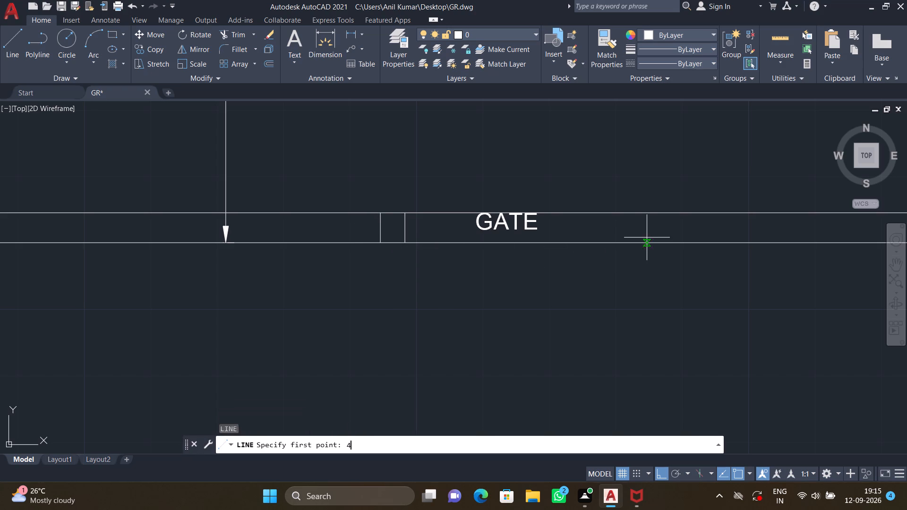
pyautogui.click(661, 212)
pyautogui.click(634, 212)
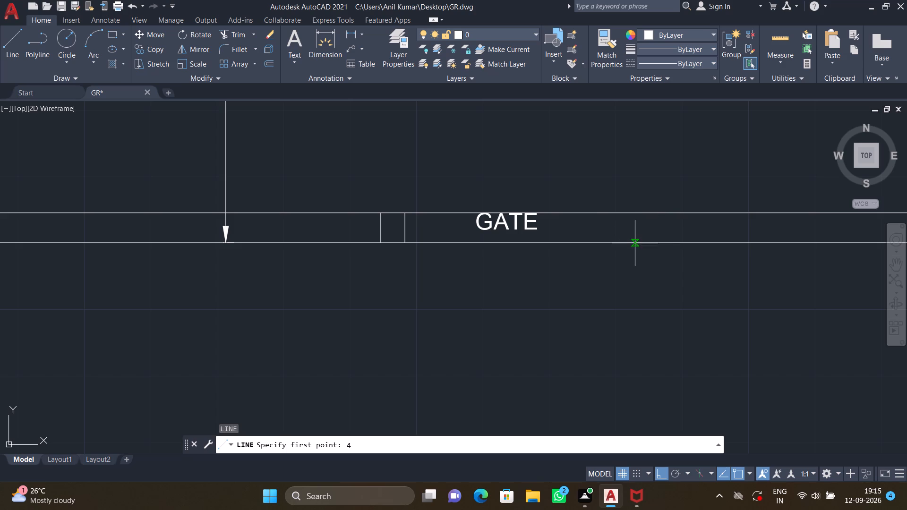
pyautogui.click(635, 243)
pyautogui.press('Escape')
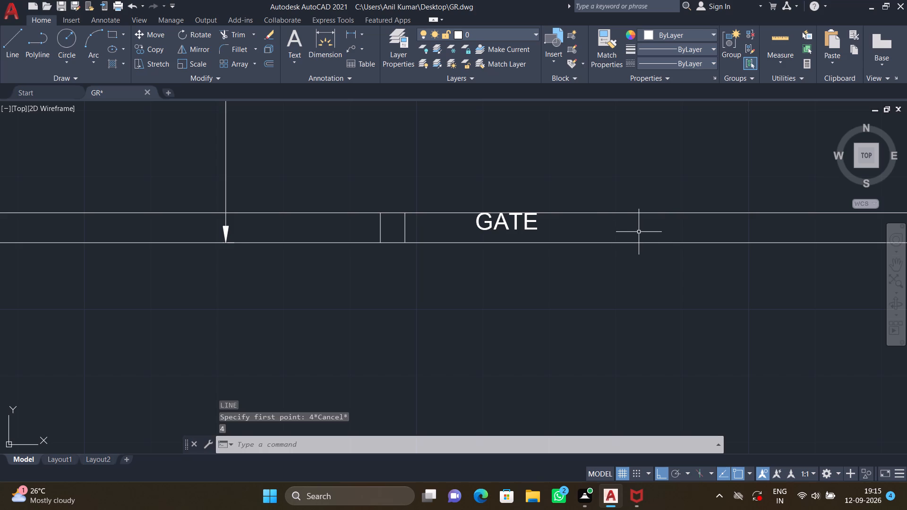
# Draw two short vertical lines across the lower boundary wall to the right of the GATE label.
pyautogui.press('l')
pyautogui.press('Return')
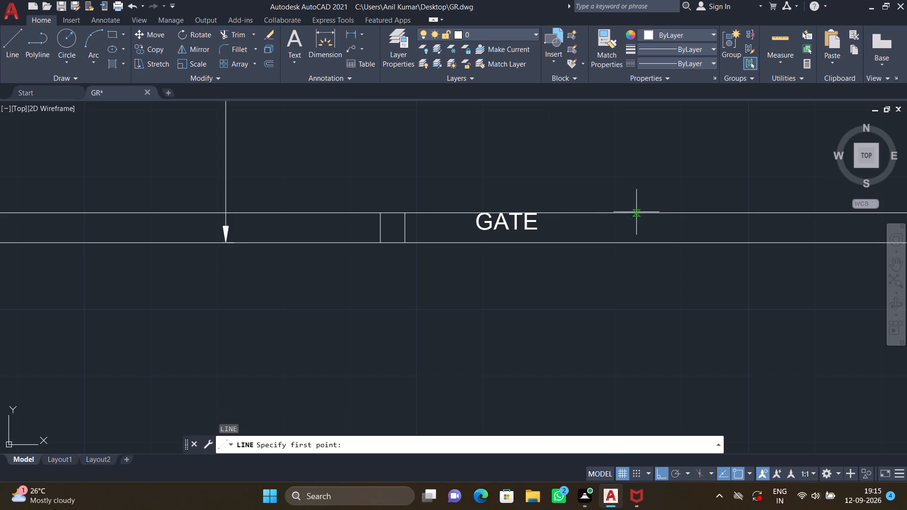
pyautogui.click(635, 214)
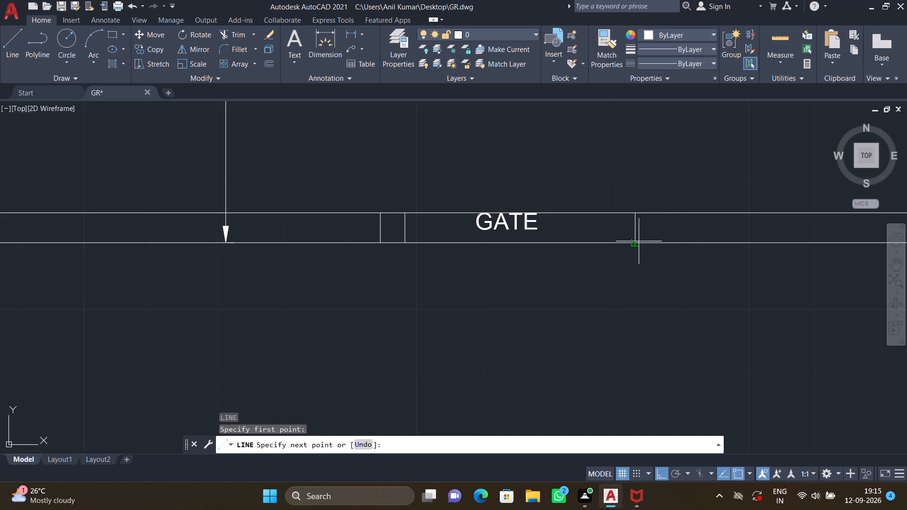
pyautogui.click(636, 244)
pyautogui.press('Return')
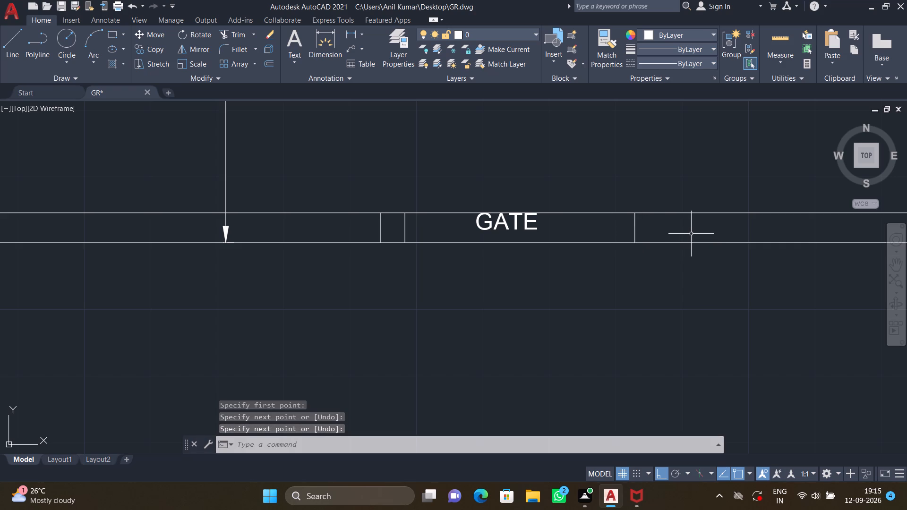
pyautogui.press('l')
pyautogui.press('Return')
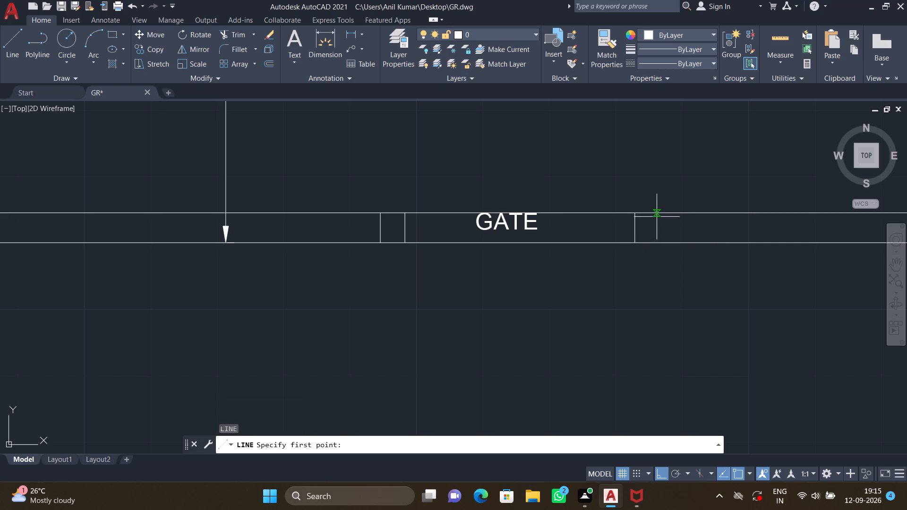
pyautogui.click(657, 212)
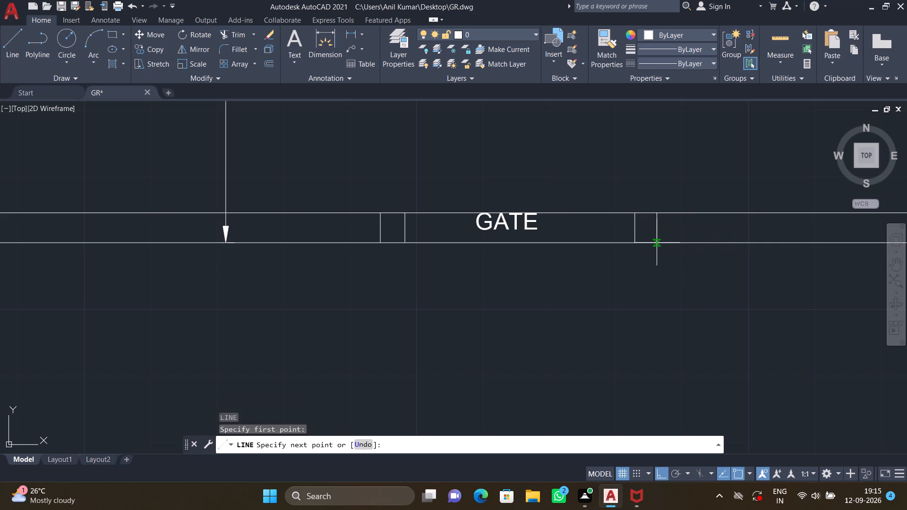
pyautogui.click(657, 241)
pyautogui.press('Return')
# Add the multiline text "3'0" BALCONY" in the site plan's vertical strip between the left boundary wall and the building line.
pyautogui.scroll(-2, 690, 212)
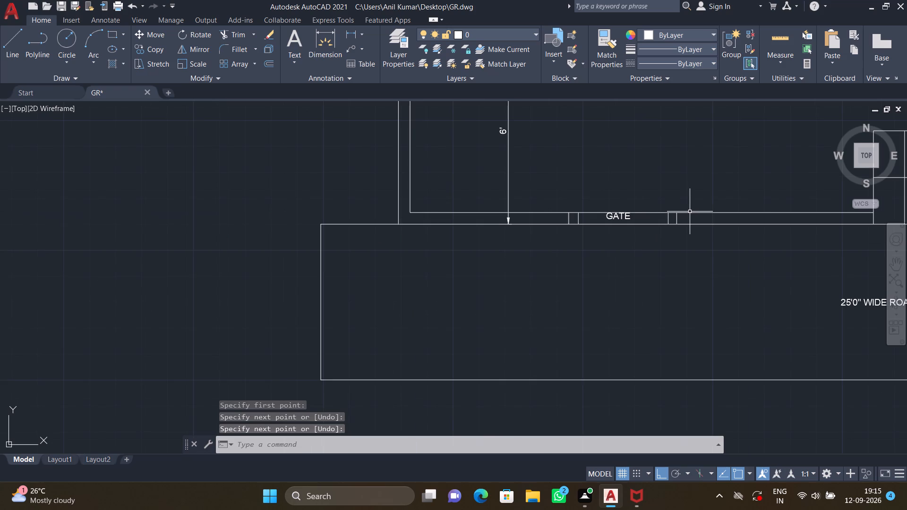
pyautogui.moveTo(690, 212); pyautogui.dragTo(520, 314, button='middle')
pyautogui.scroll(-1, 561, 282)
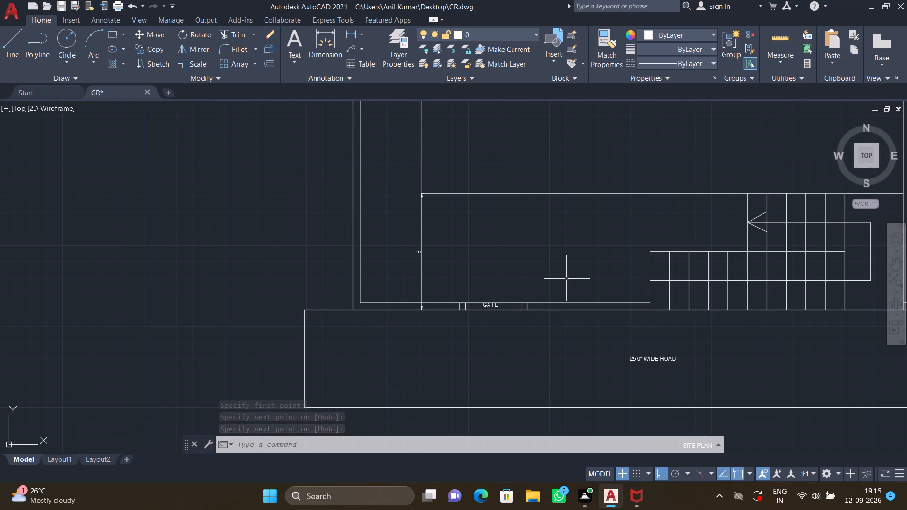
pyautogui.moveTo(435, 201); pyautogui.dragTo(437, 213, button='middle')
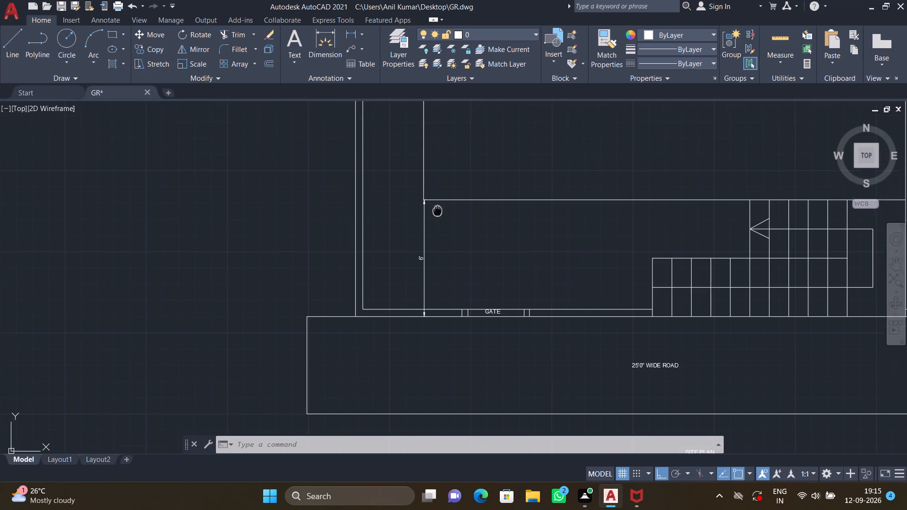
pyautogui.moveTo(437, 213); pyautogui.dragTo(449, 348, button='middle')
pyautogui.scroll(2, 392, 208)
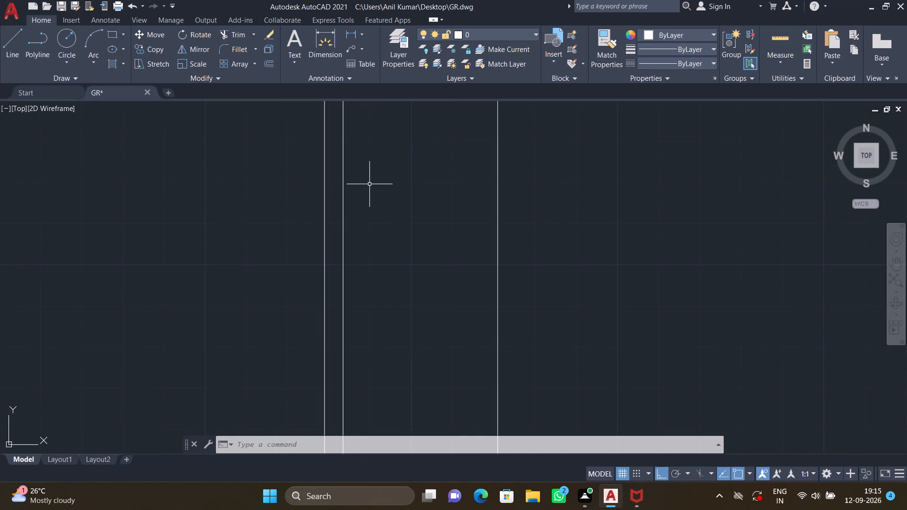
pyautogui.write('MT')
pyautogui.press('Return')
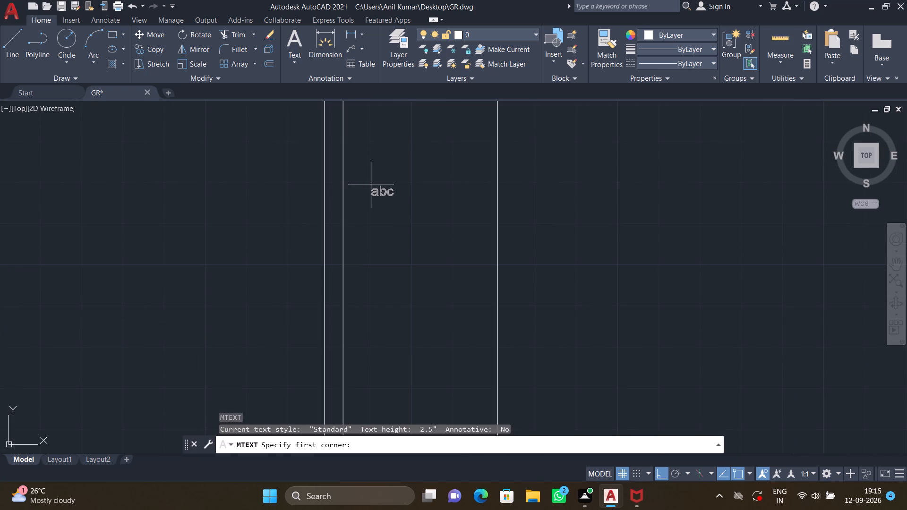
pyautogui.click(367, 177)
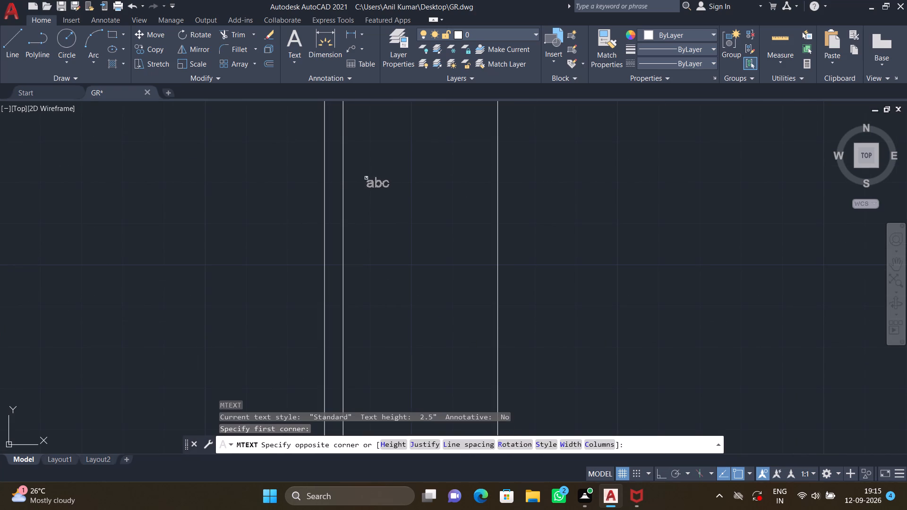
pyautogui.click(465, 253)
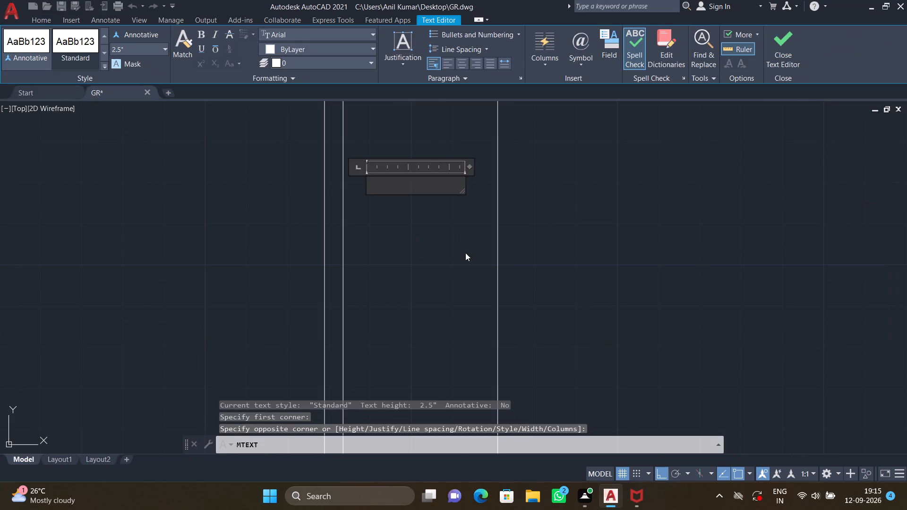
pyautogui.press('3')
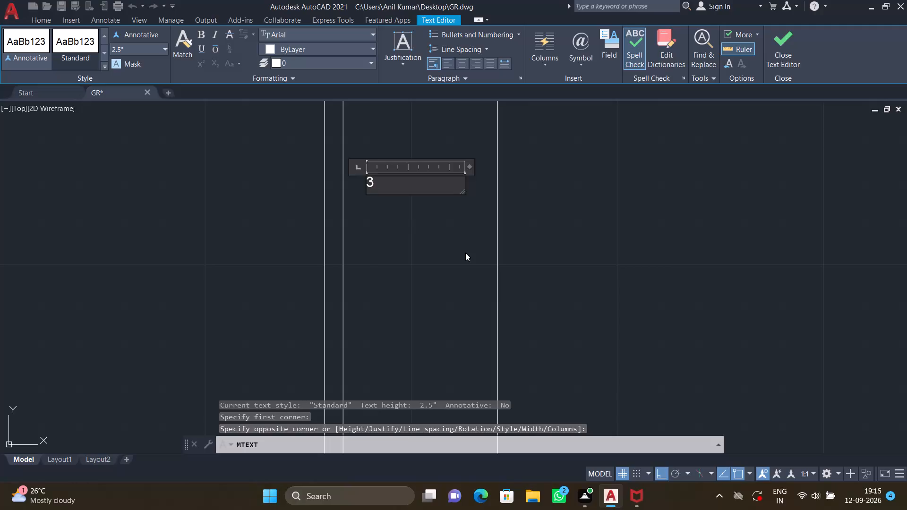
pyautogui.write('\'0"')
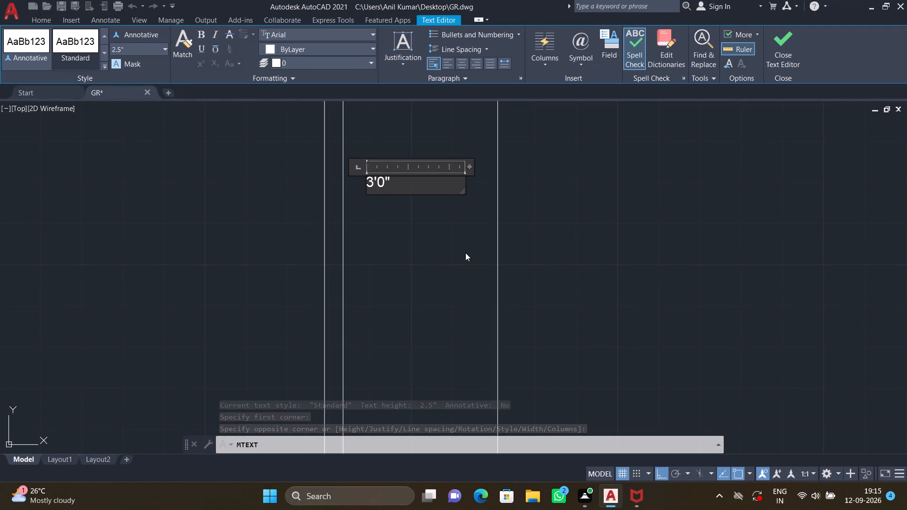
pyautogui.press('space')
pyautogui.press('space')
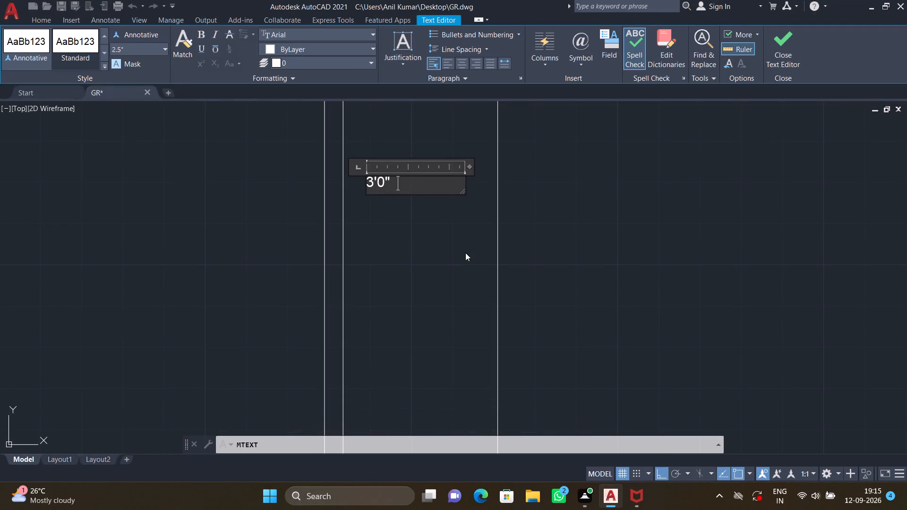
pyautogui.write('BAL')
pyautogui.write('CONY')
pyautogui.press('Return')
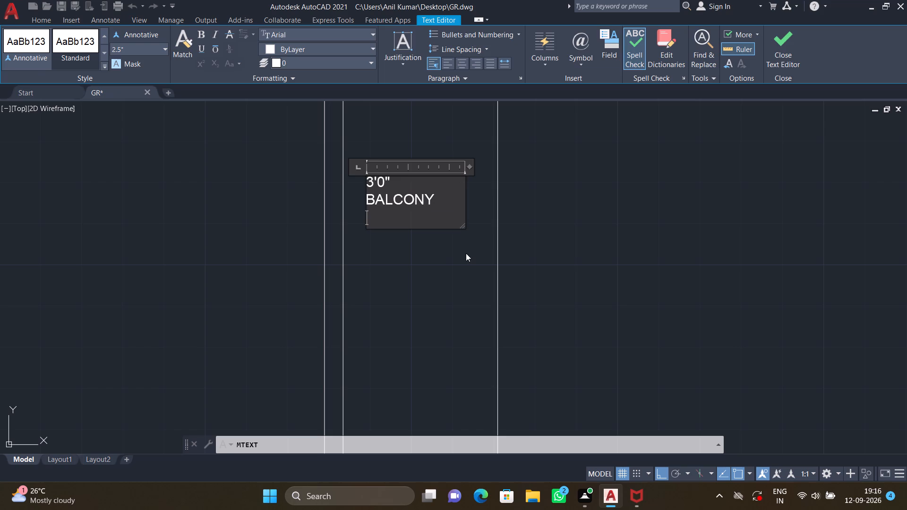
pyautogui.press('Escape')
pyautogui.click(466, 252)
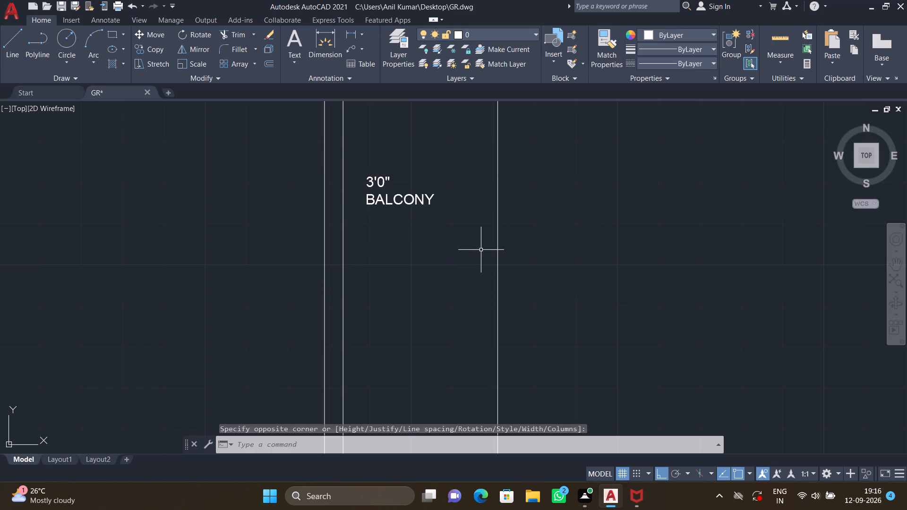
# Rotate the 3'0" BALCONY label 90° about its upper-left corner so it reads vertically in the site plan's left strip.
pyautogui.scroll(-4, 481, 250)
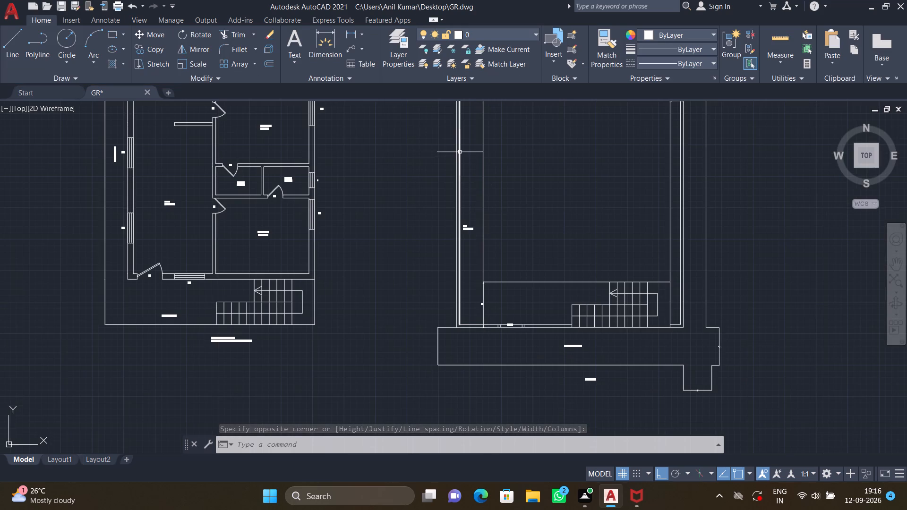
pyautogui.moveTo(460, 157); pyautogui.dragTo(459, 213, button='middle')
pyautogui.scroll(2, 479, 146)
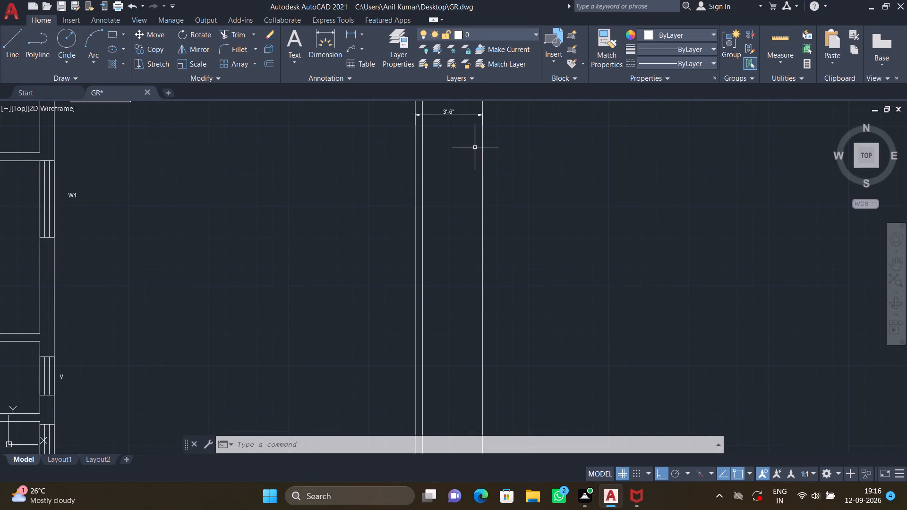
pyautogui.scroll(-1, 473, 189)
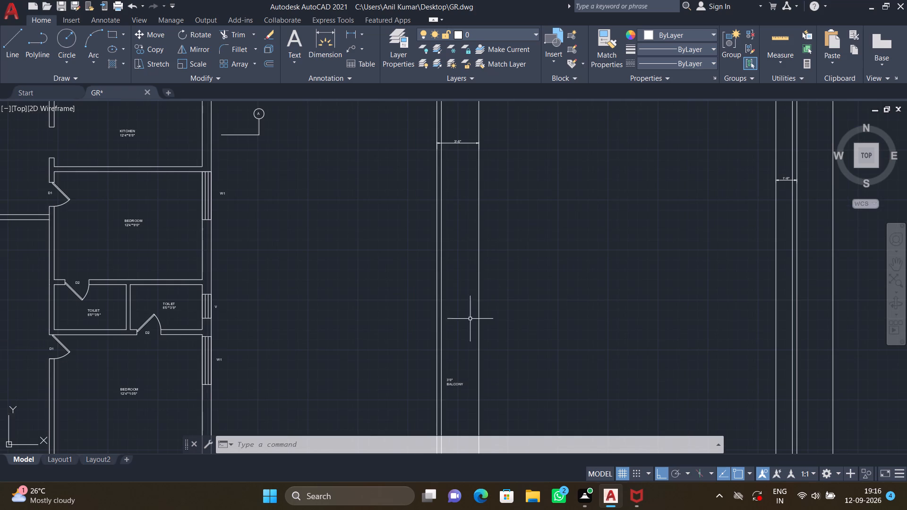
pyautogui.moveTo(466, 408); pyautogui.dragTo(451, 359, button='middle')
pyautogui.scroll(2, 439, 331)
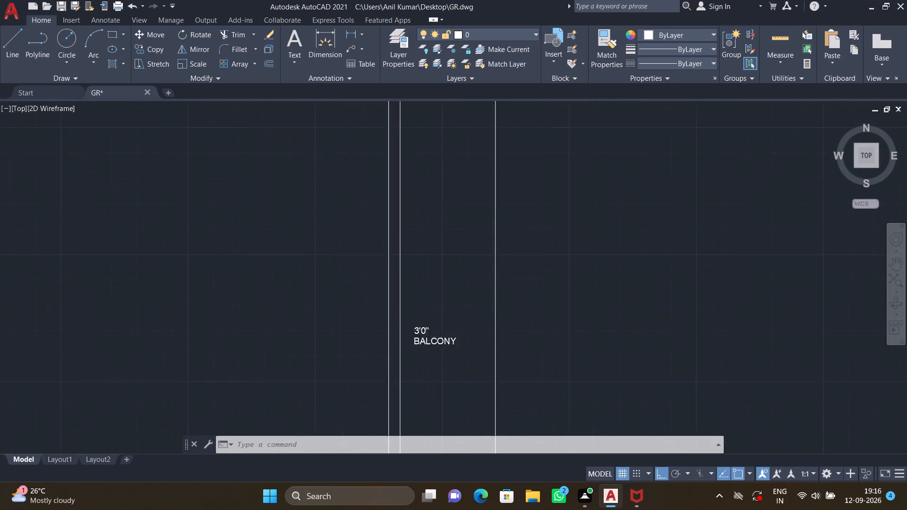
pyautogui.scroll(2, 439, 331)
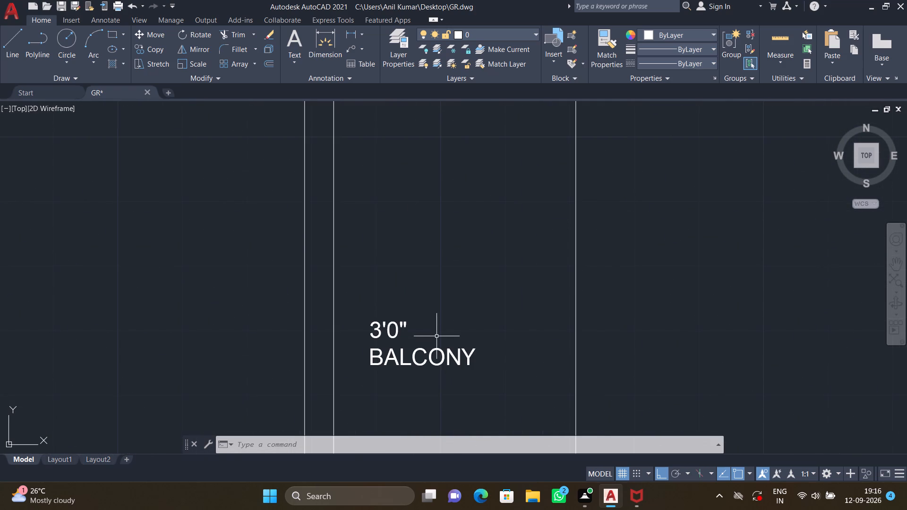
pyautogui.press('F8')
pyautogui.write('RO')
pyautogui.press('Return')
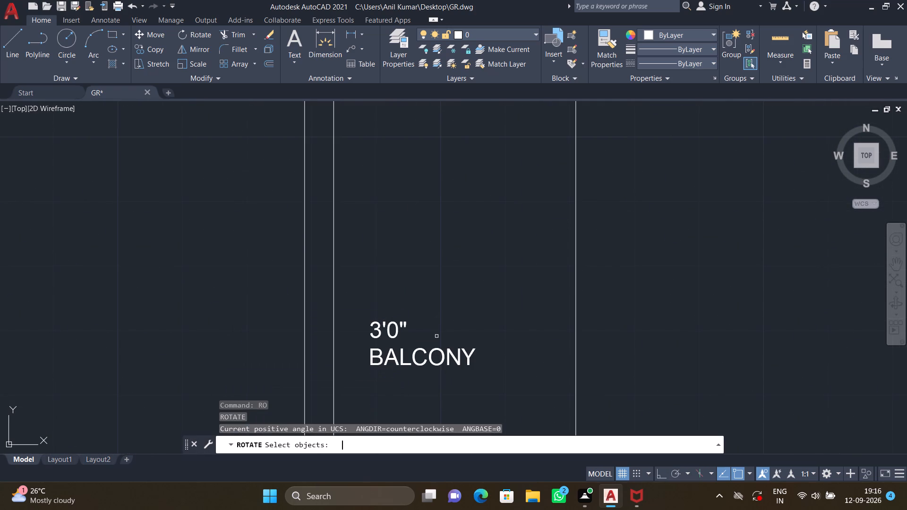
pyautogui.click(433, 357)
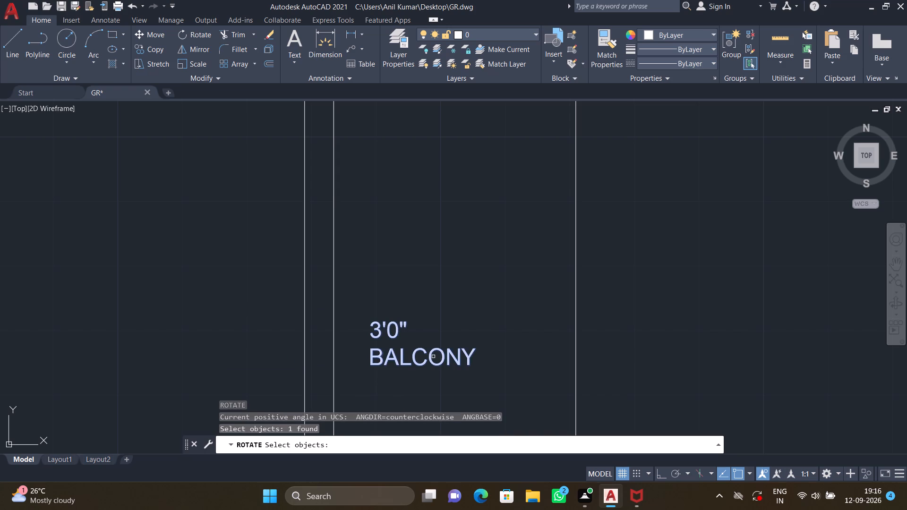
pyautogui.press('Return')
pyautogui.click(375, 328)
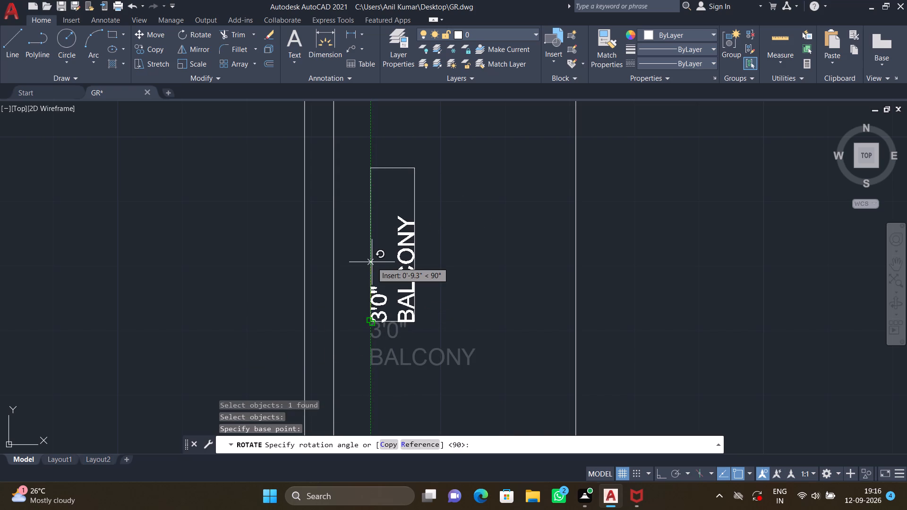
pyautogui.press('F8')
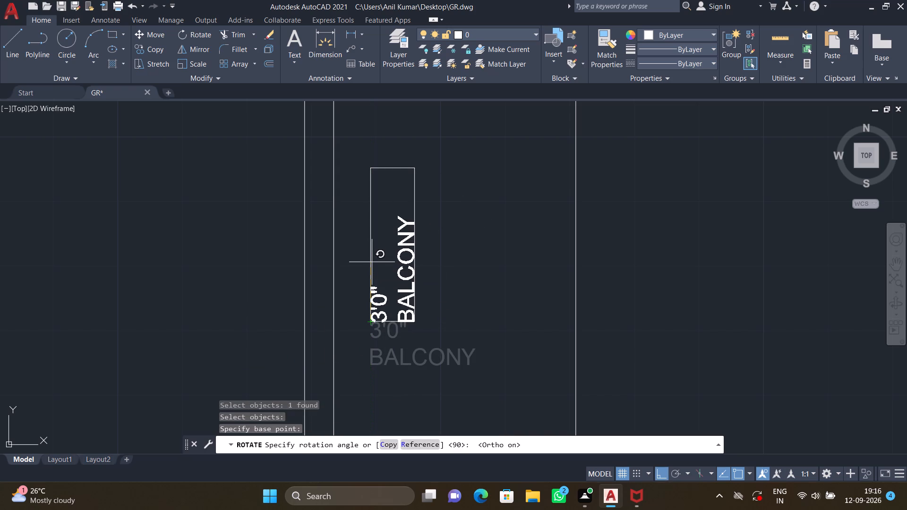
pyautogui.click(373, 256)
# Move the vertical 3'0" BALCONY label to the middle of the strip's width, with Ortho off.
pyautogui.press('m')
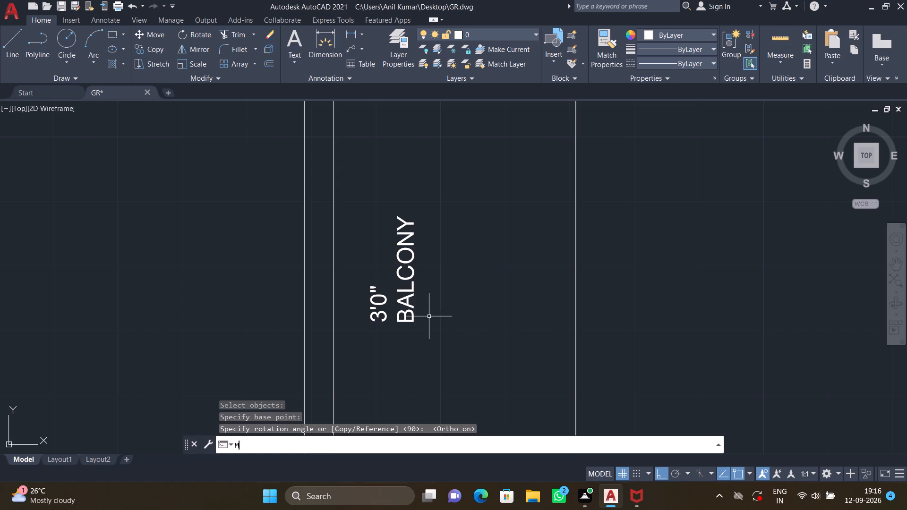
pyautogui.press('Return')
pyautogui.click(411, 298)
pyautogui.press('Return')
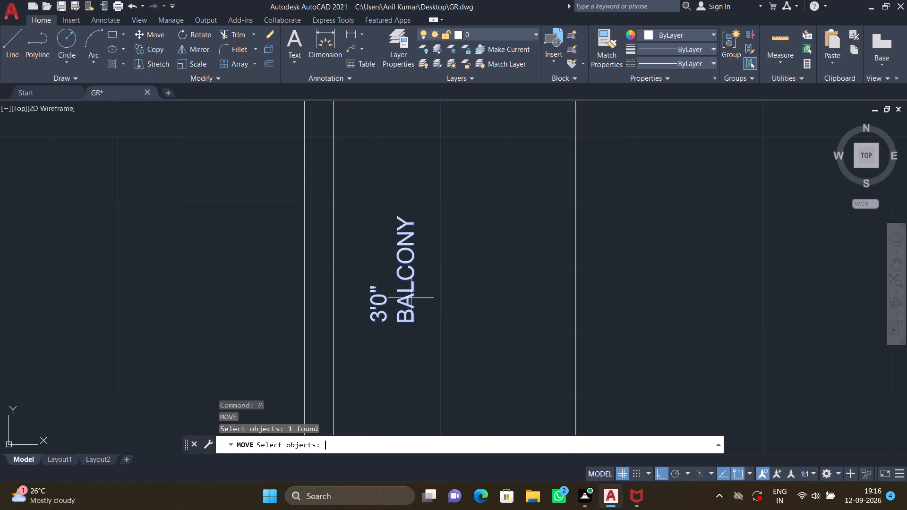
pyautogui.press('F8')
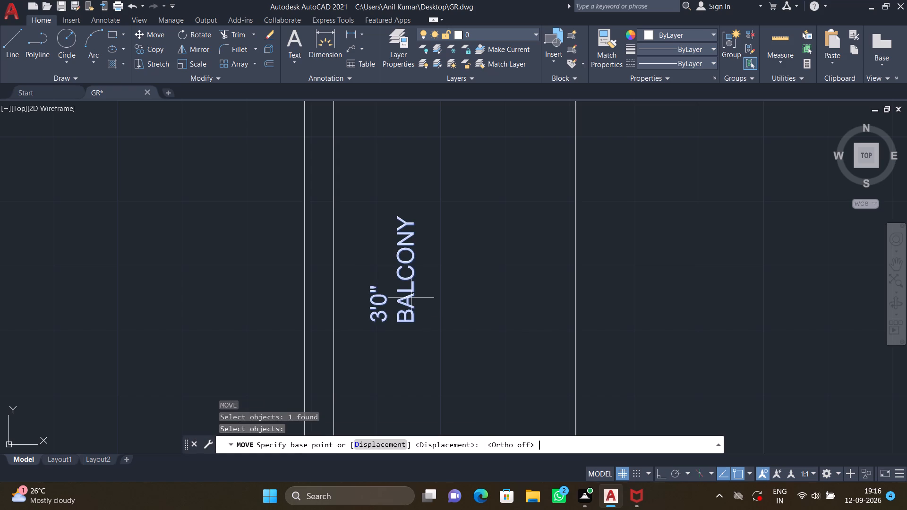
pyautogui.click(369, 315)
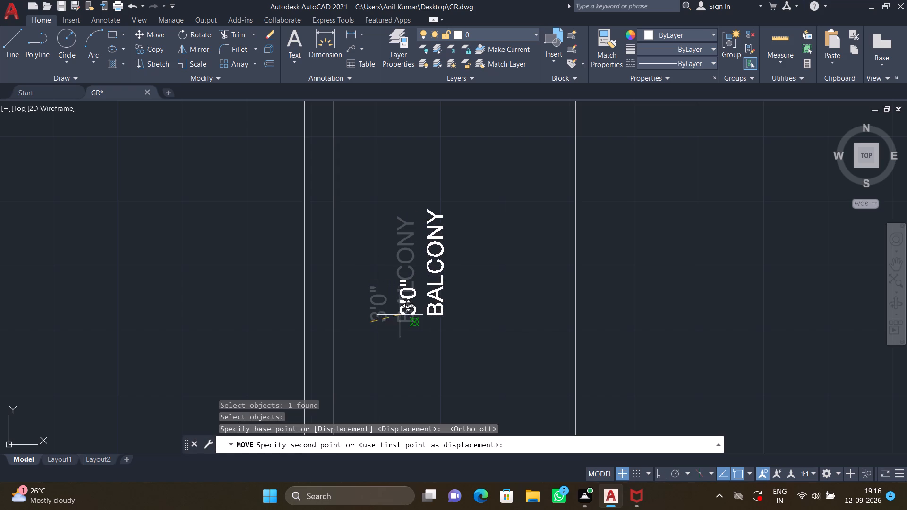
pyautogui.scroll(-3, 419, 320)
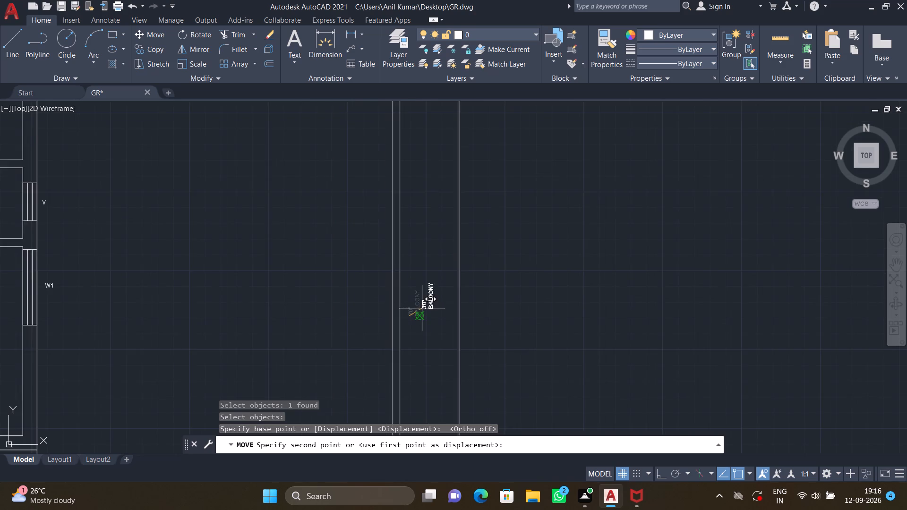
pyautogui.scroll(-3, 423, 308)
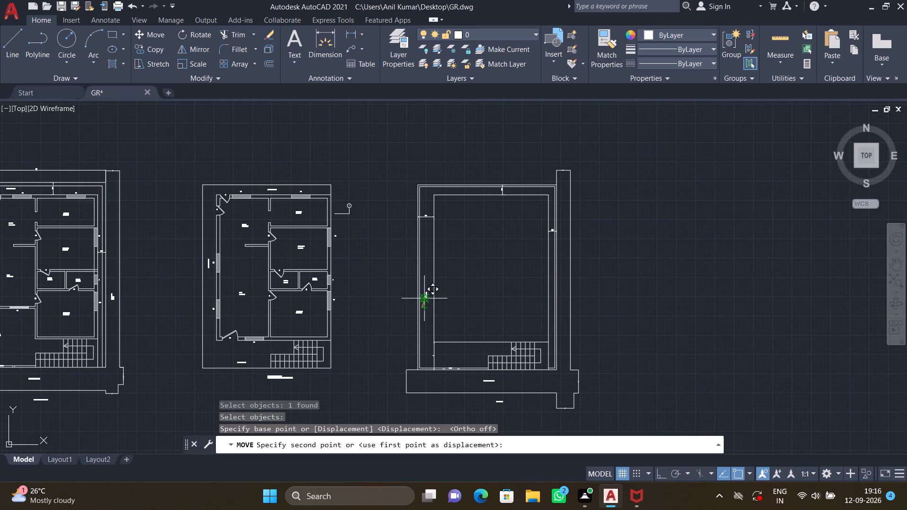
pyautogui.scroll(1, 425, 294)
pyautogui.click(422, 291)
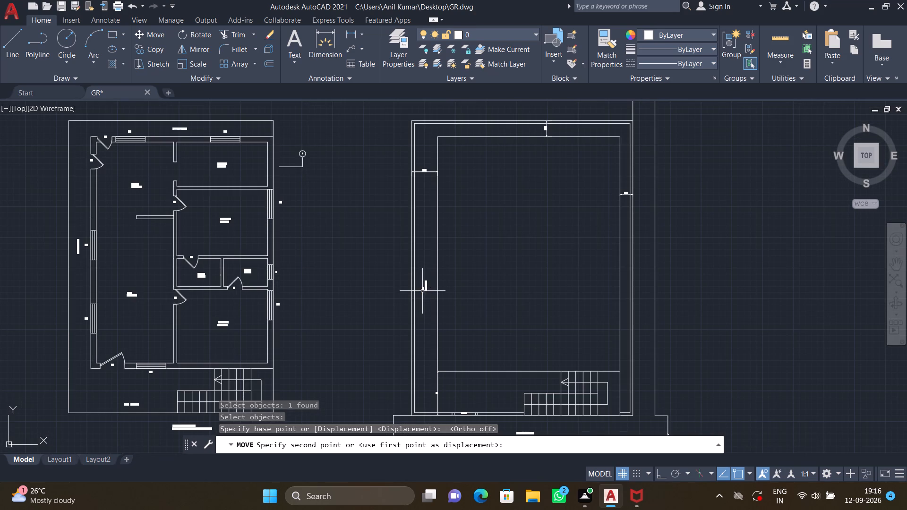
pyautogui.scroll(3, 426, 285)
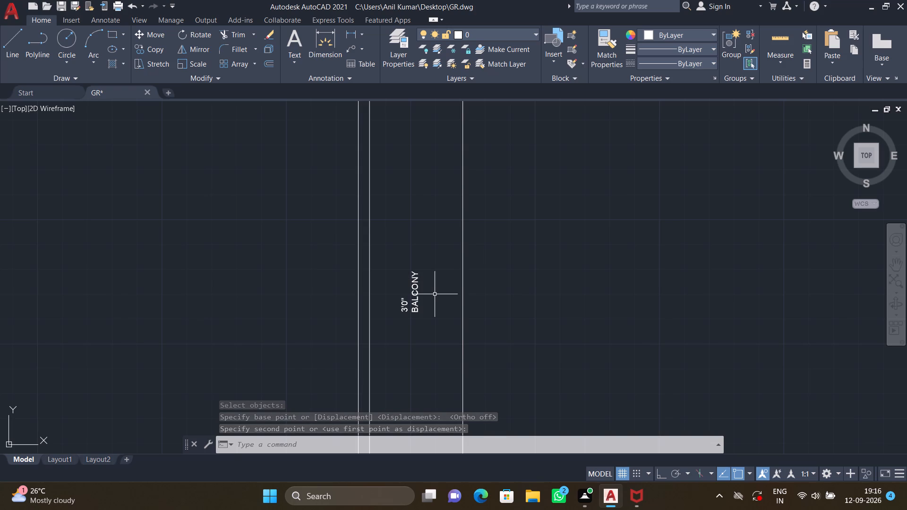
pyautogui.scroll(-3, 445, 283)
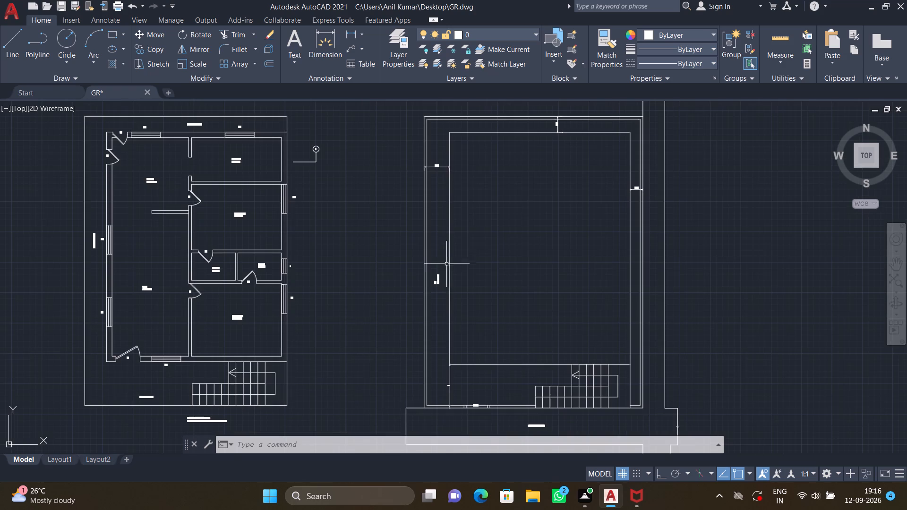
# Add the multiline text "2'2" BALCONY" in the site plan's upper horizontal strip, between the boundary wall and the building line.
pyautogui.moveTo(470, 191); pyautogui.dragTo(415, 311, button='middle')
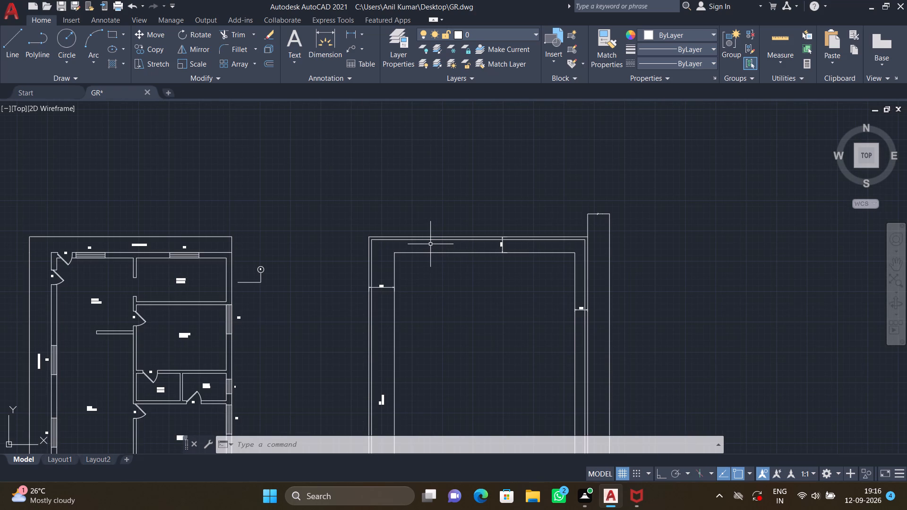
pyautogui.scroll(4, 429, 244)
pyautogui.write('MT')
pyautogui.press('Return')
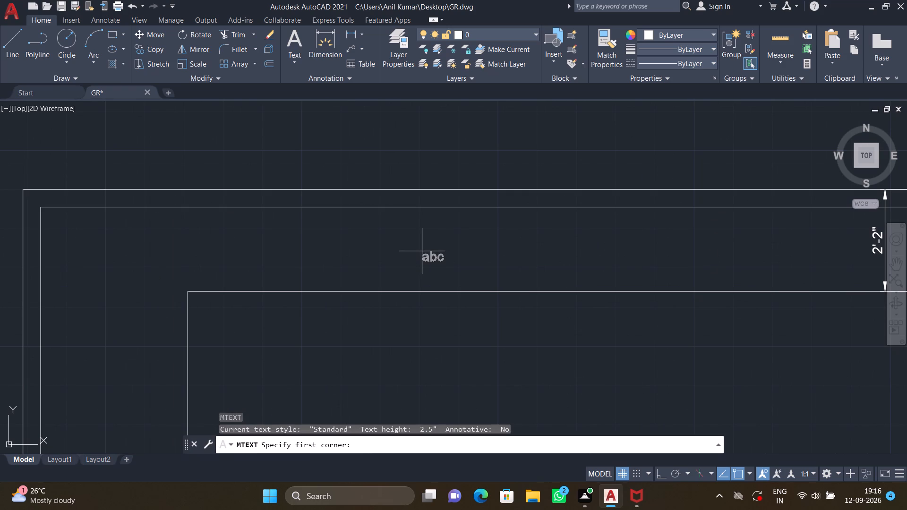
pyautogui.moveTo(397, 233); pyautogui.dragTo(397, 240)
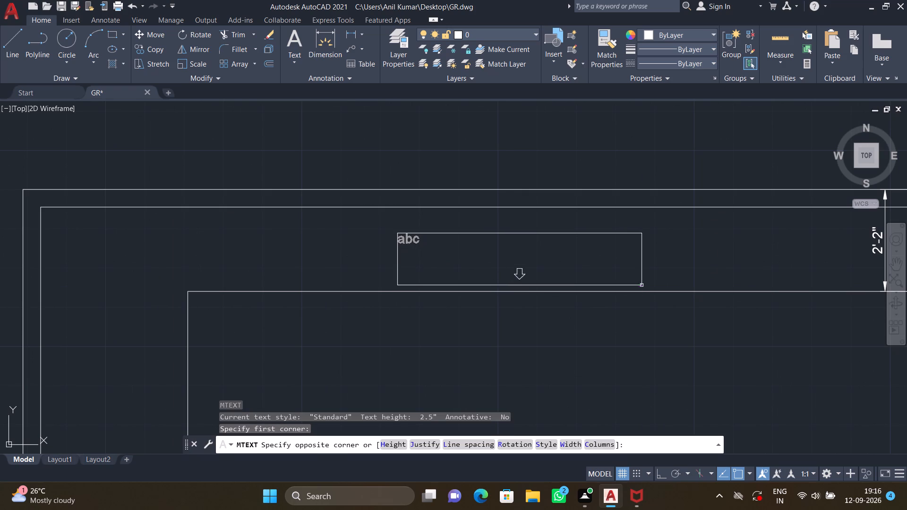
pyautogui.click(749, 273)
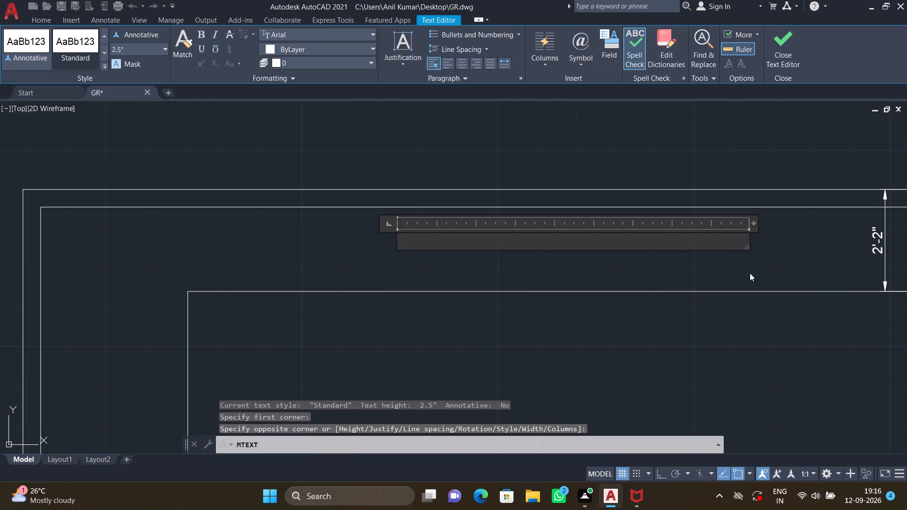
pyautogui.write('2\'2"')
pyautogui.press('space')
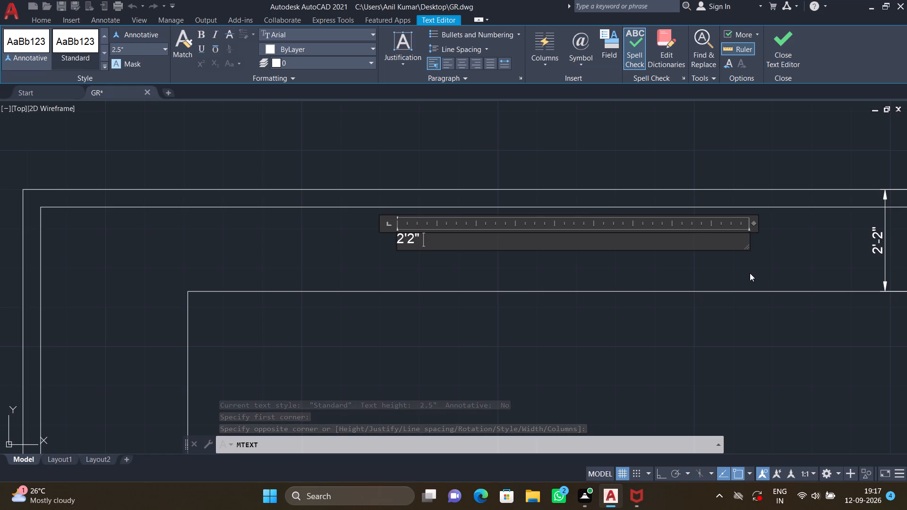
pyautogui.press('space')
pyautogui.write('BALCONT')
pyautogui.press('BackSpace')
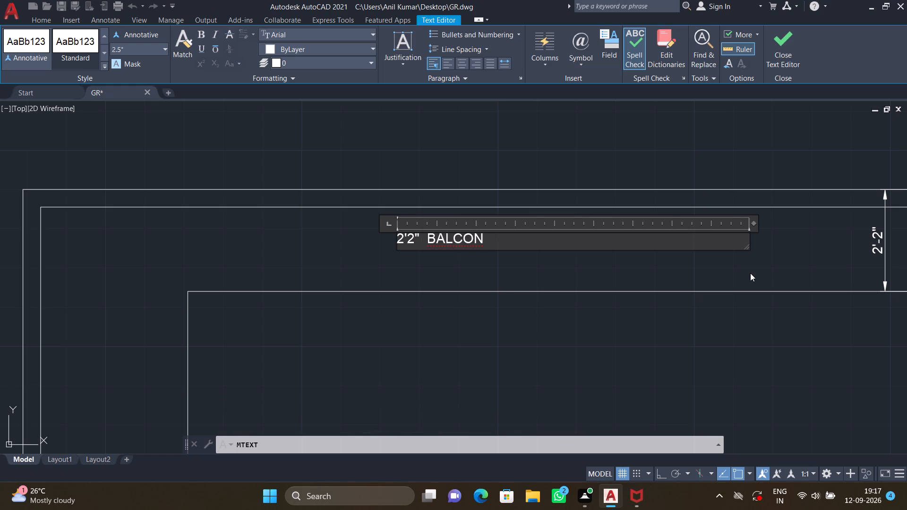
pyautogui.press('y')
pyautogui.press('Return')
pyautogui.press('Escape')
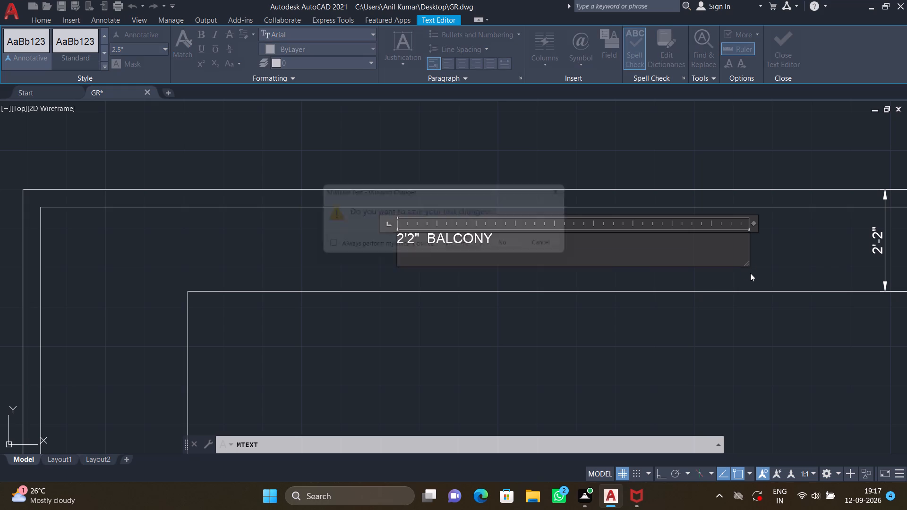
pyautogui.click(471, 241)
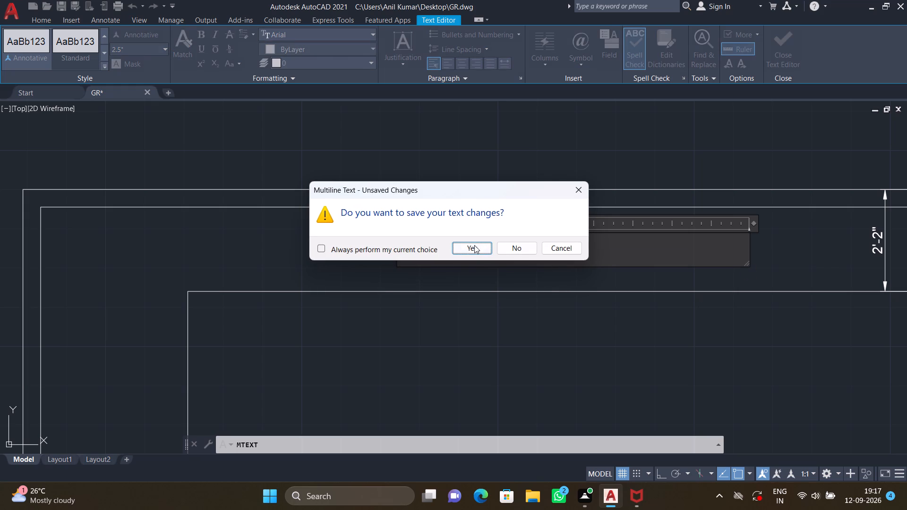
pyautogui.click(474, 245)
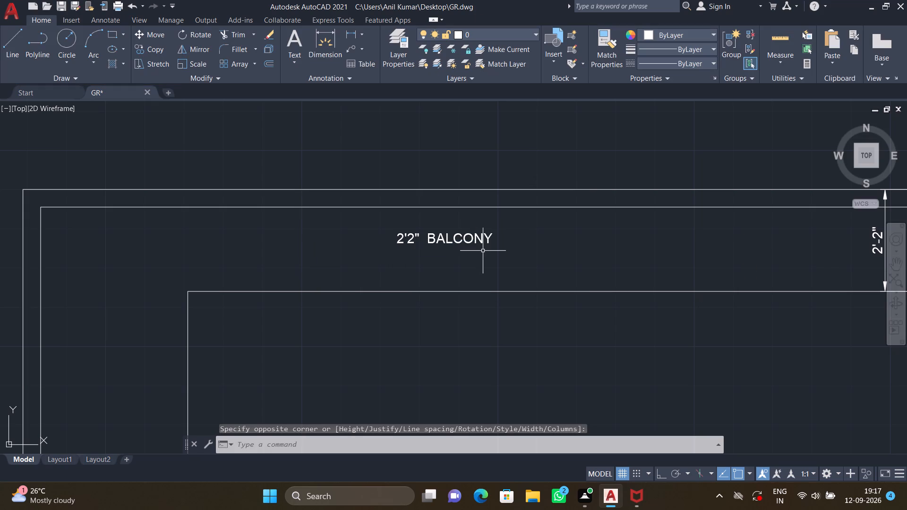
# Move the 2'2" BALCONY label right and slightly down within the upper strip, toward the 2'-2" dimension.
pyautogui.press('m')
pyautogui.press('Return')
pyautogui.click(476, 239)
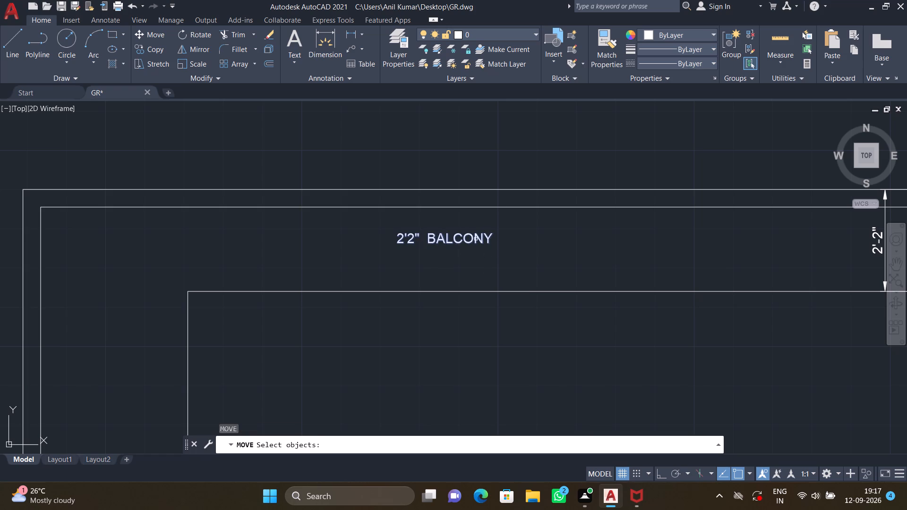
pyautogui.press('Return')
pyautogui.click(401, 235)
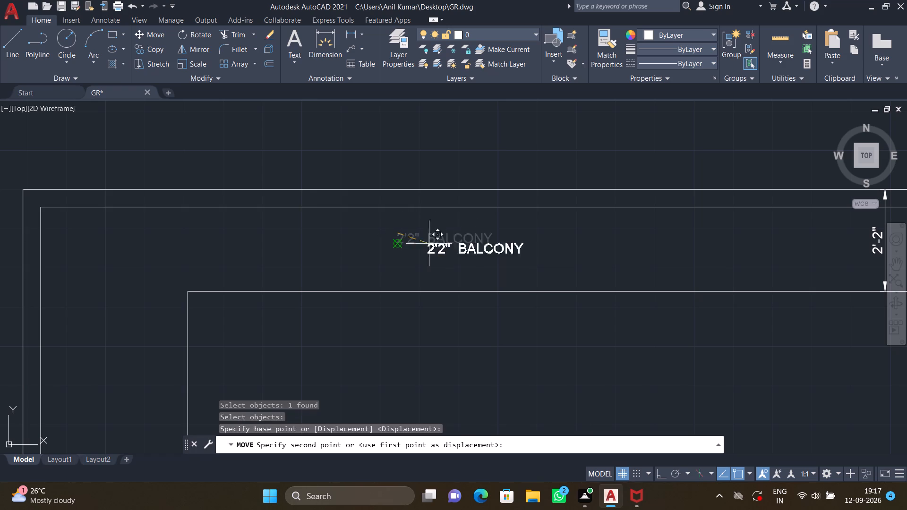
pyautogui.click(506, 247)
# Add a two-line multiline text "PRO -FF,SF" and "EXI -GF" inside the site plan's building area.
pyautogui.scroll(-3, 520, 253)
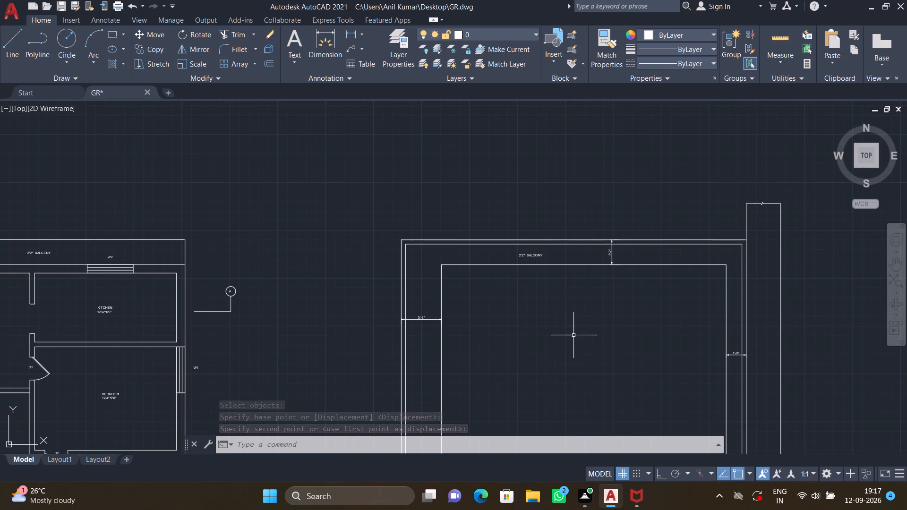
pyautogui.scroll(-3, 566, 344)
pyautogui.moveTo(556, 371); pyautogui.dragTo(539, 301, button='middle')
pyautogui.scroll(3, 539, 303)
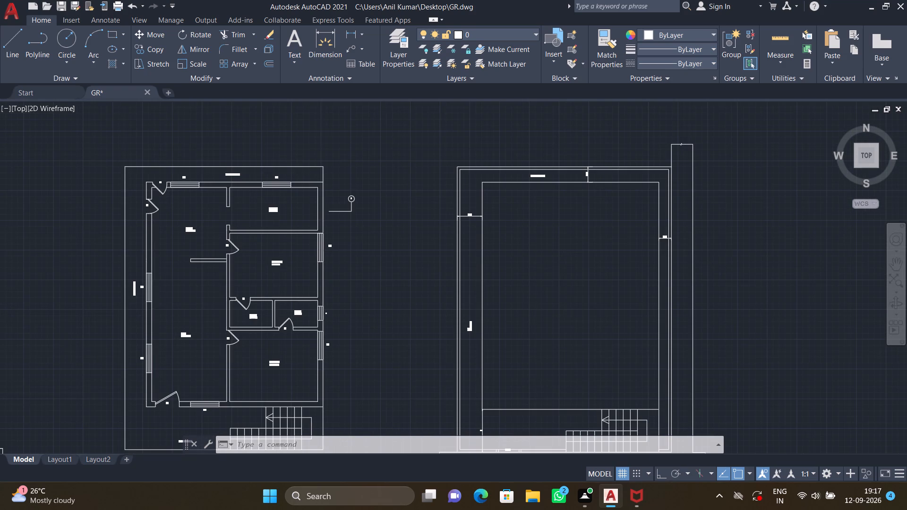
pyautogui.write('MT')
pyautogui.press('Return')
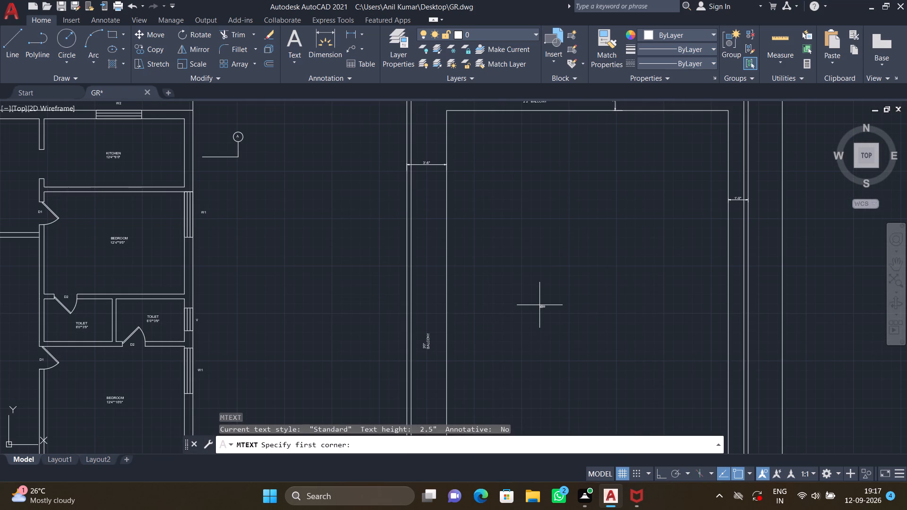
pyautogui.scroll(-1, 539, 305)
pyautogui.click(533, 299)
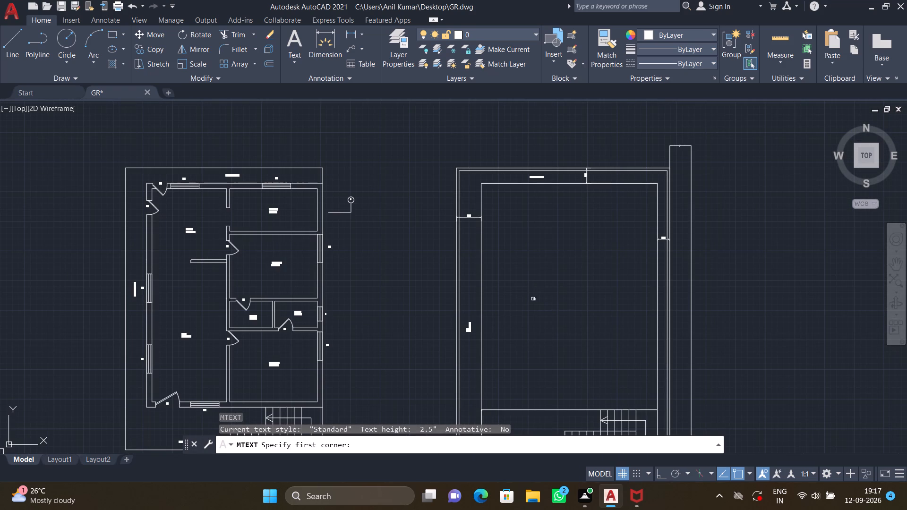
pyautogui.click(616, 265)
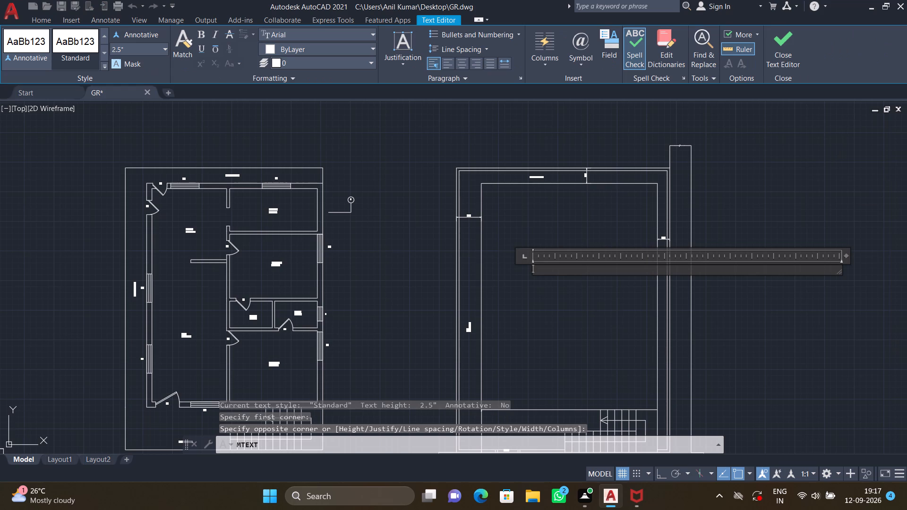
pyautogui.write('PRIO')
pyautogui.press('BackSpace')
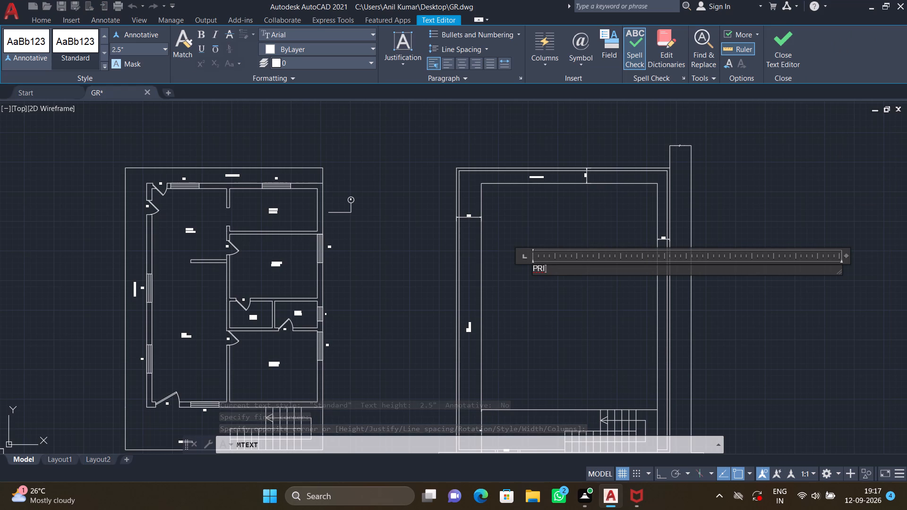
pyautogui.press('BackSpace')
pyautogui.press('o')
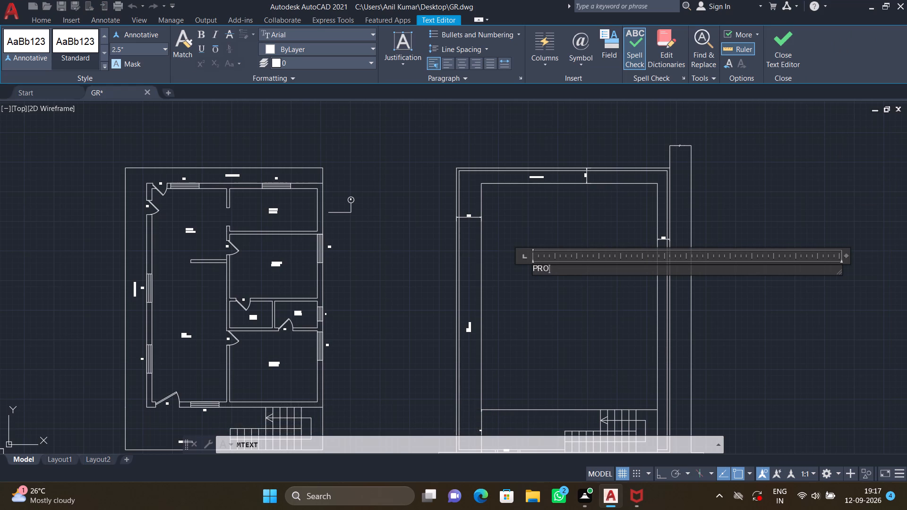
pyautogui.press('space')
pyautogui.press('-')
pyautogui.write('FF')
pyautogui.press(',')
pyautogui.write('SS')
pyautogui.press('BackSpace')
pyautogui.press('f')
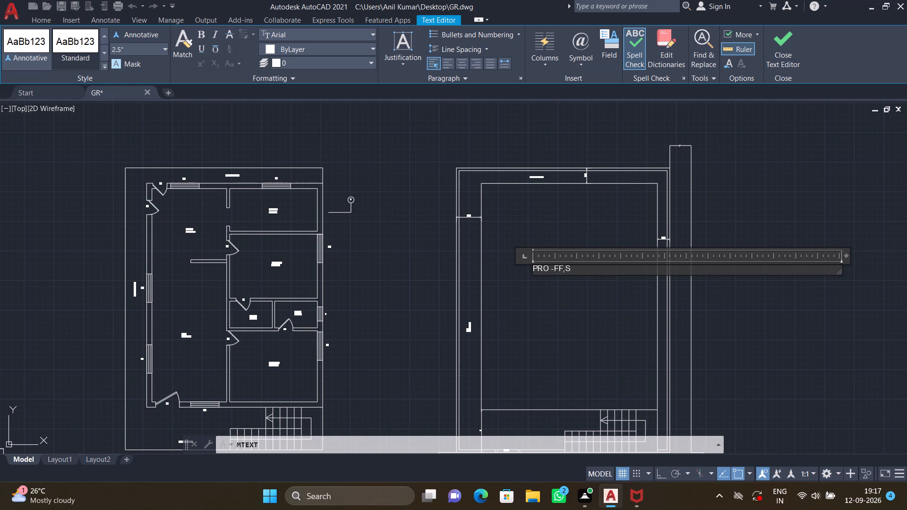
pyautogui.press('Return')
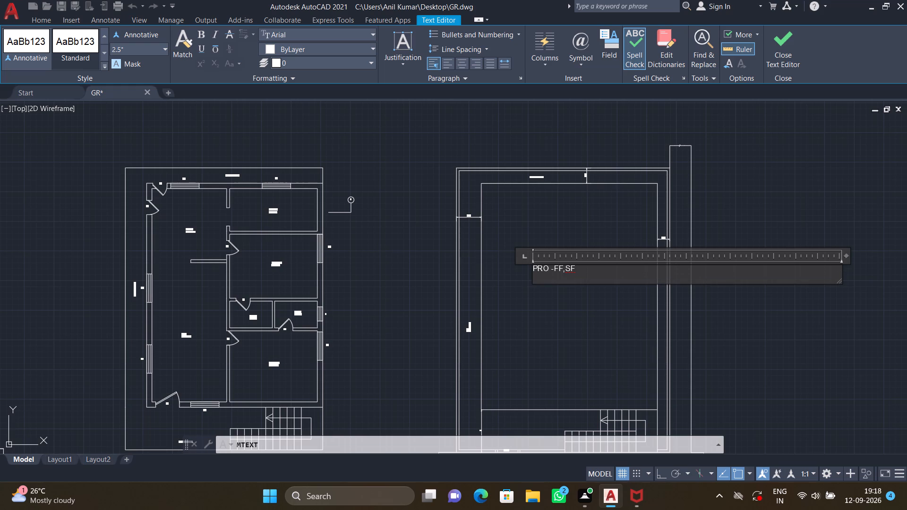
pyautogui.write('EX')
pyautogui.press('i')
pyautogui.press('space')
pyautogui.write('-')
pyautogui.write('GF')
pyautogui.press('Return')
pyautogui.press('Escape')
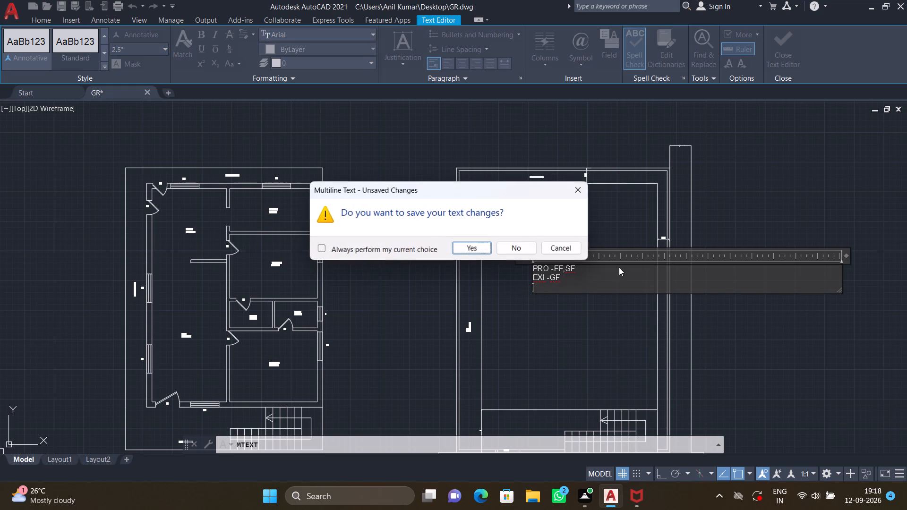
pyautogui.click(481, 246)
# Move the PRO/EXI floor label right and slightly down, toward the middle of the site plan's building area.
pyautogui.scroll(1, 544, 274)
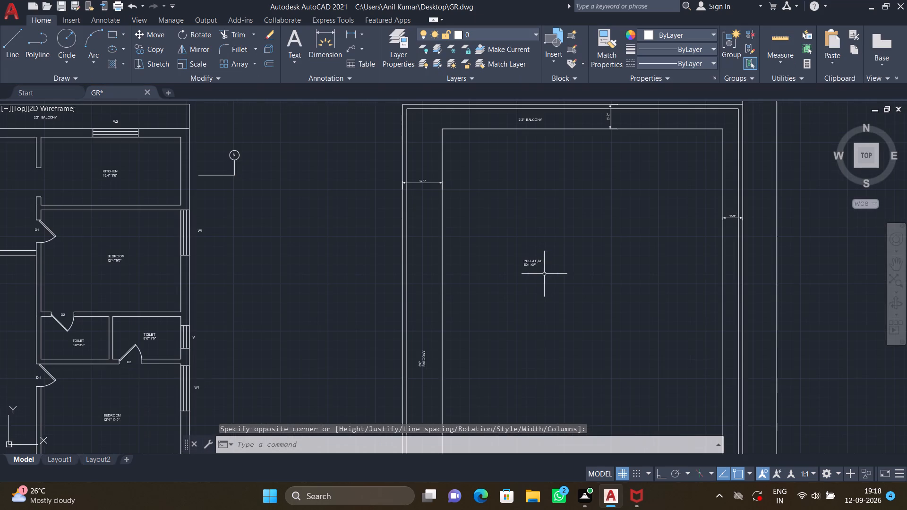
pyautogui.scroll(1, 544, 274)
pyautogui.press('m')
pyautogui.press('Return')
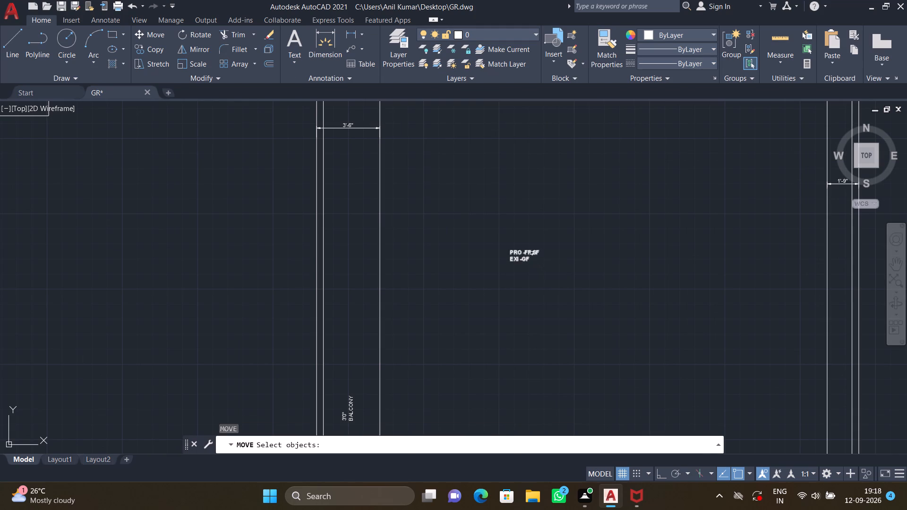
pyautogui.click(531, 253)
pyautogui.press('Return')
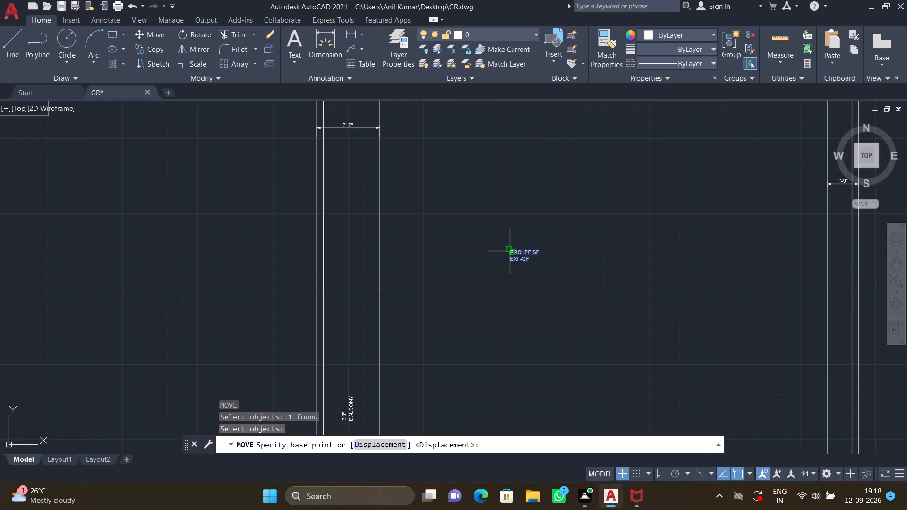
pyautogui.click(510, 251)
pyautogui.scroll(-1, 578, 266)
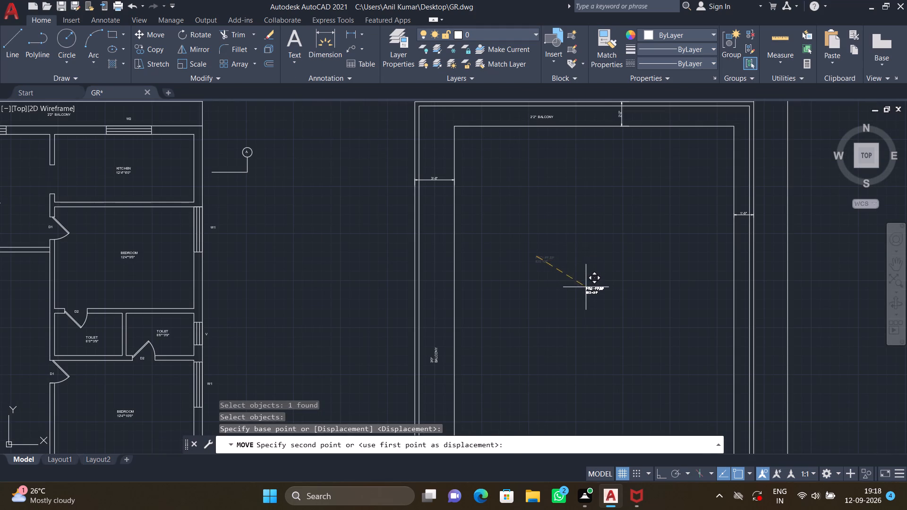
pyautogui.click(586, 287)
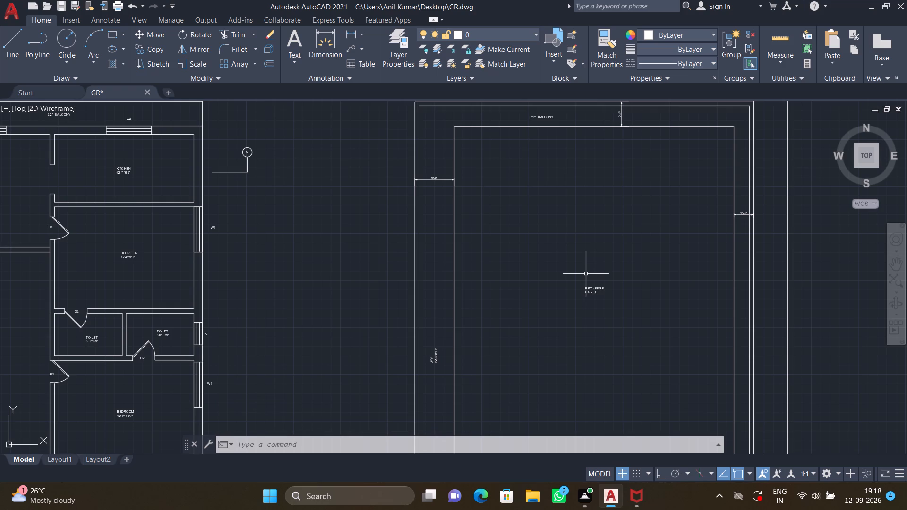
# Add the multiline text "33'0" WIDE ROAD" inside the vertical road strip beside the site plan's boundary wall.
pyautogui.scroll(-1, 586, 274)
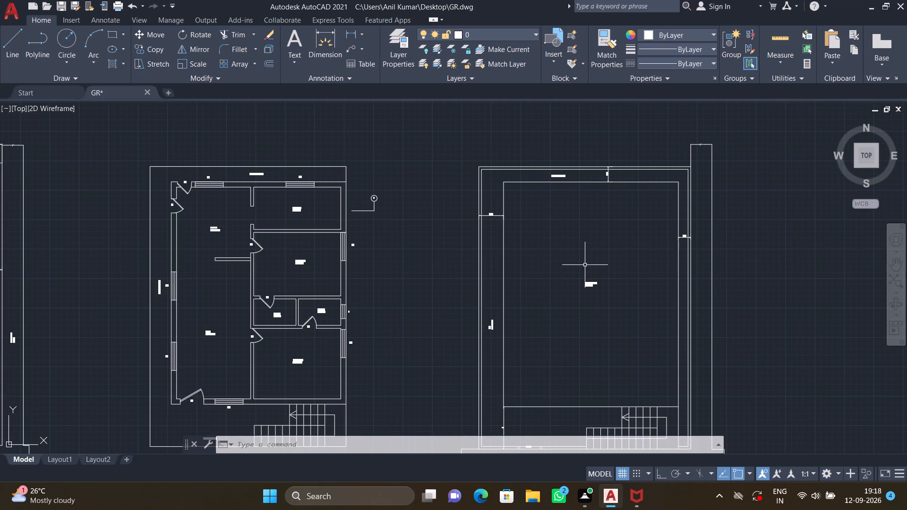
pyautogui.scroll(-1, 617, 290)
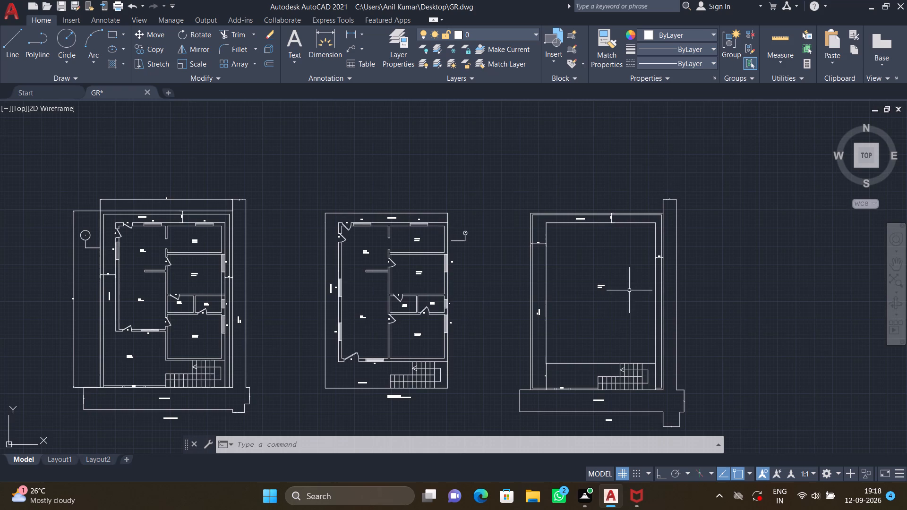
pyautogui.moveTo(640, 288); pyautogui.dragTo(512, 262, button='middle')
pyautogui.scroll(4, 545, 261)
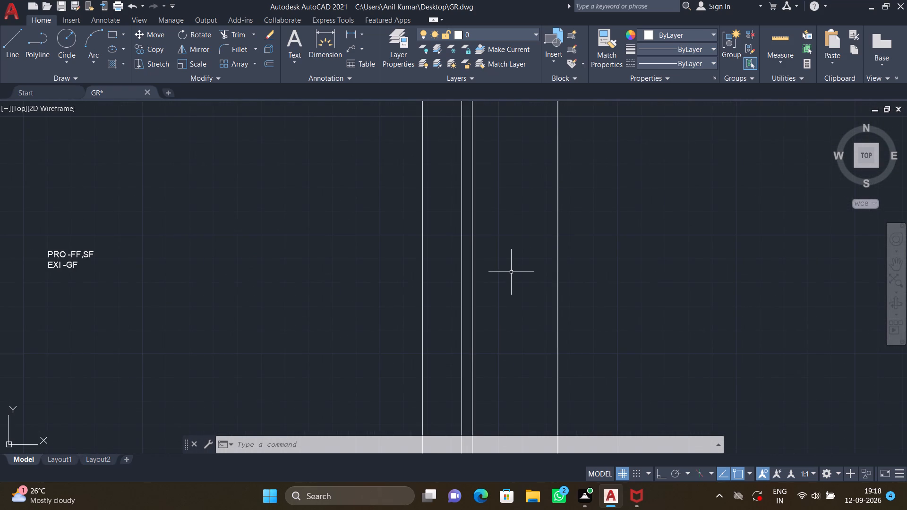
pyautogui.write('MT')
pyautogui.press('Return')
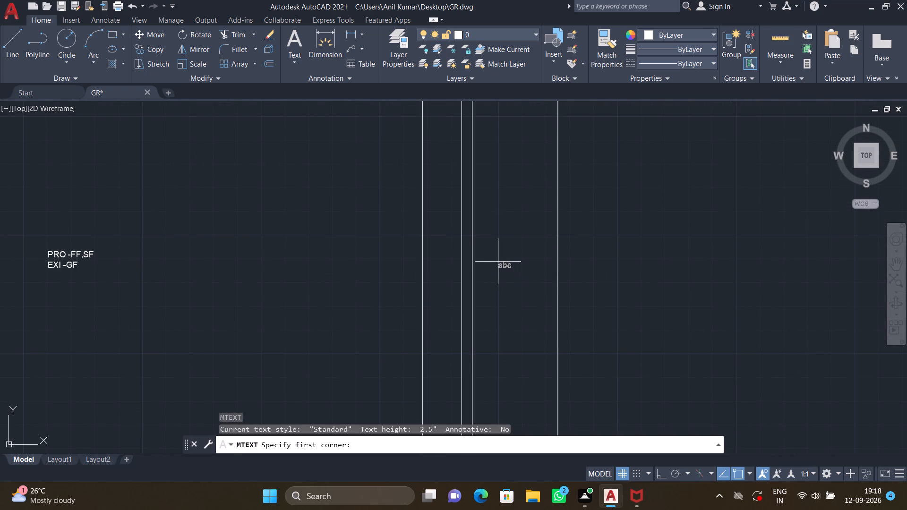
pyautogui.click(494, 255)
pyautogui.click(544, 307)
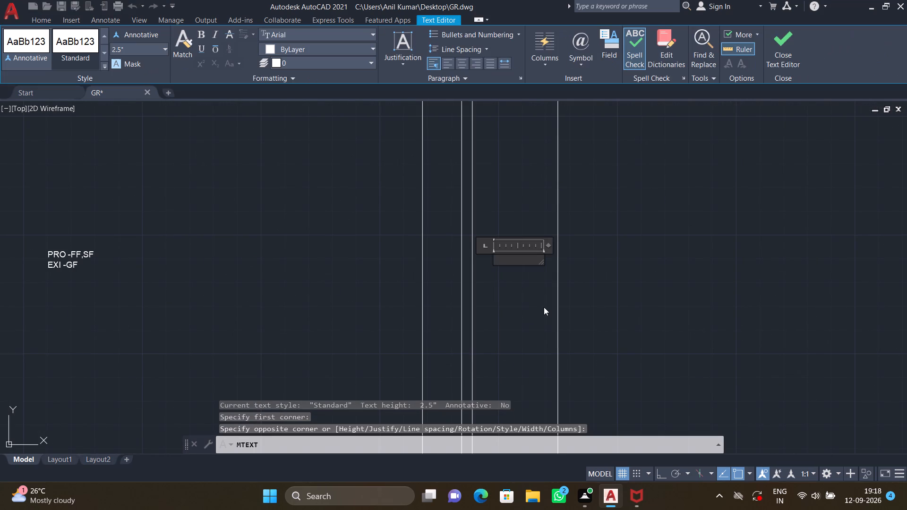
pyautogui.write('33')
pyautogui.press(';')
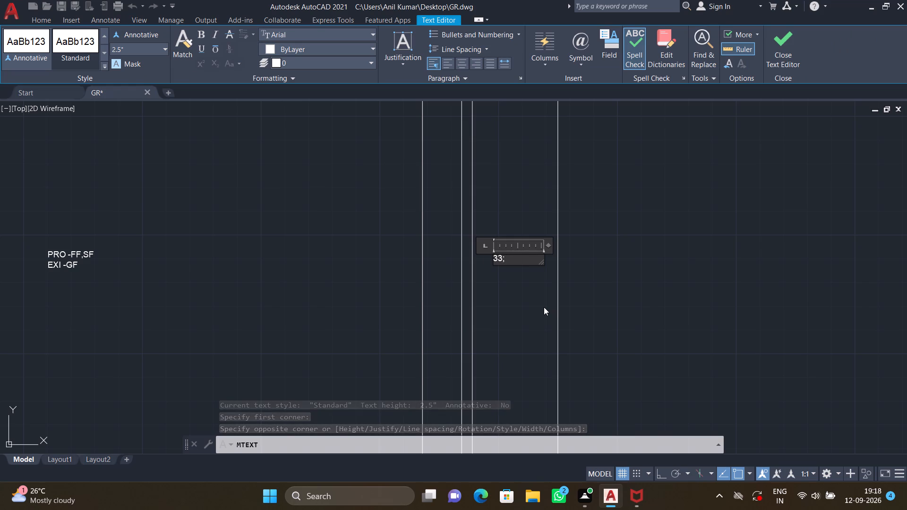
pyautogui.press('BackSpace')
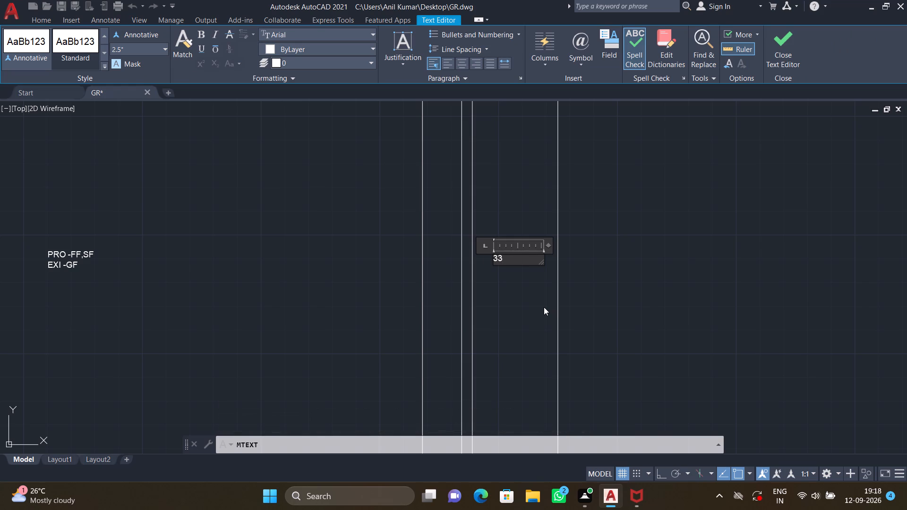
pyautogui.press("'")
pyautogui.write('0"')
pyautogui.press('space')
pyautogui.write('W')
pyautogui.press('i')
pyautogui.write('DE')
pyautogui.press('space')
pyautogui.write('ROA')
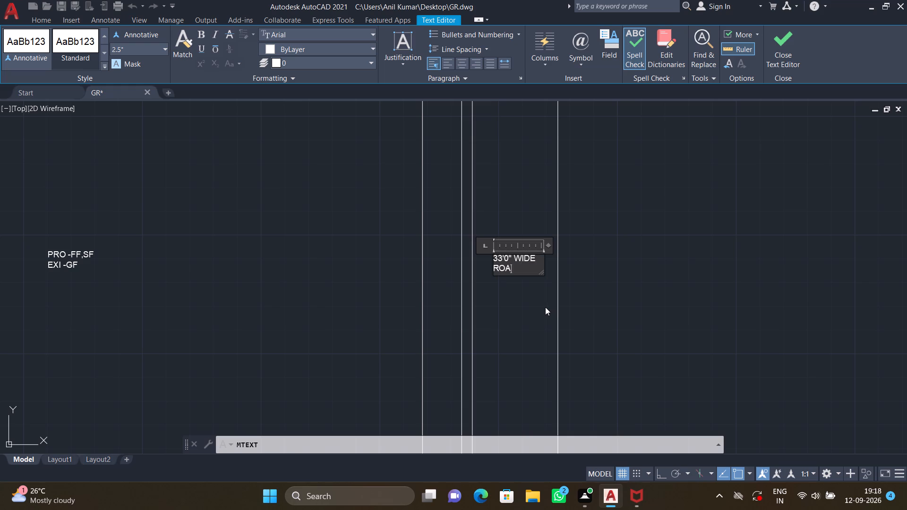
pyautogui.press('d')
pyautogui.press('Return')
pyautogui.press('Escape')
pyautogui.click(475, 248)
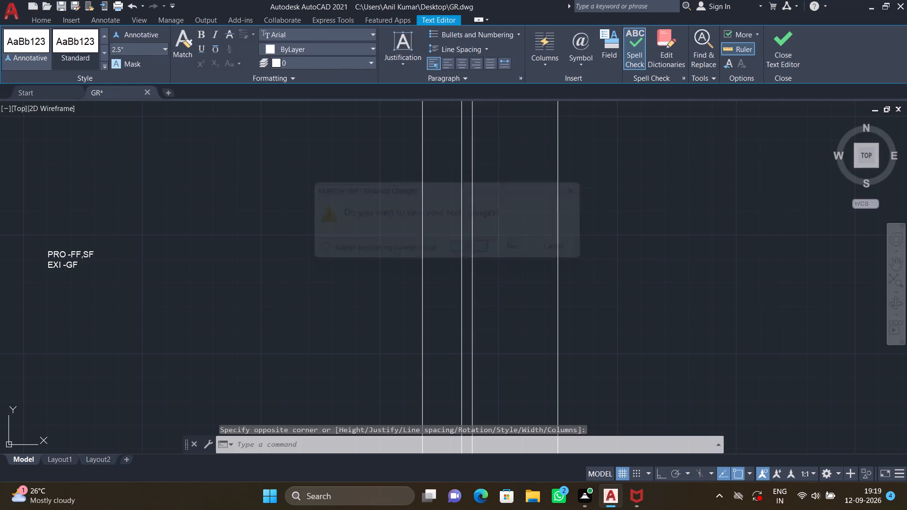
# Rotate the 33'0" WIDE ROAD label 90° counterclockwise so it reads along the vertical road, with Ortho on.
pyautogui.press('F8')
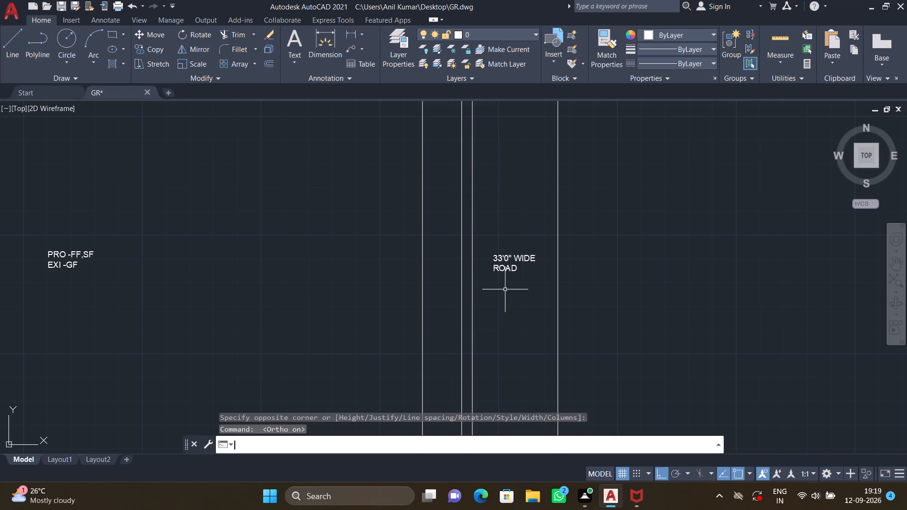
pyautogui.write('RO')
pyautogui.press('Return')
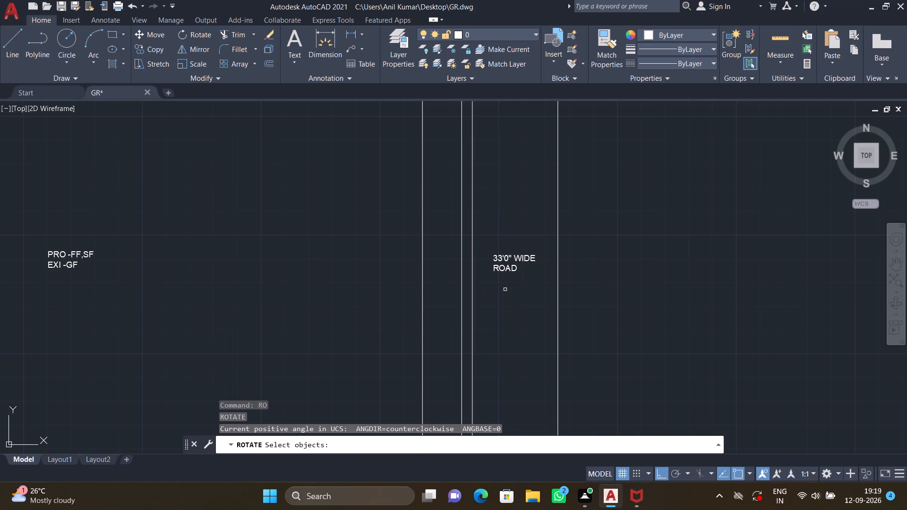
pyautogui.click(511, 263)
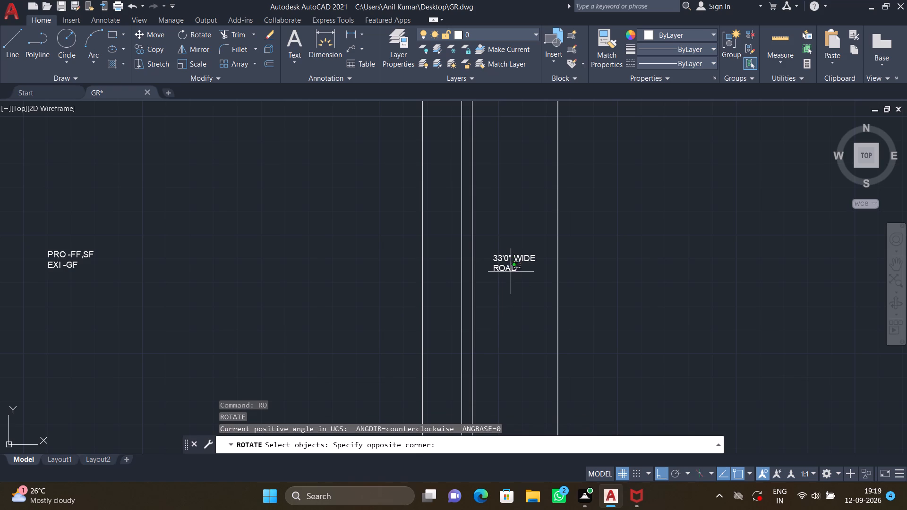
pyautogui.click(509, 267)
pyautogui.press('Return')
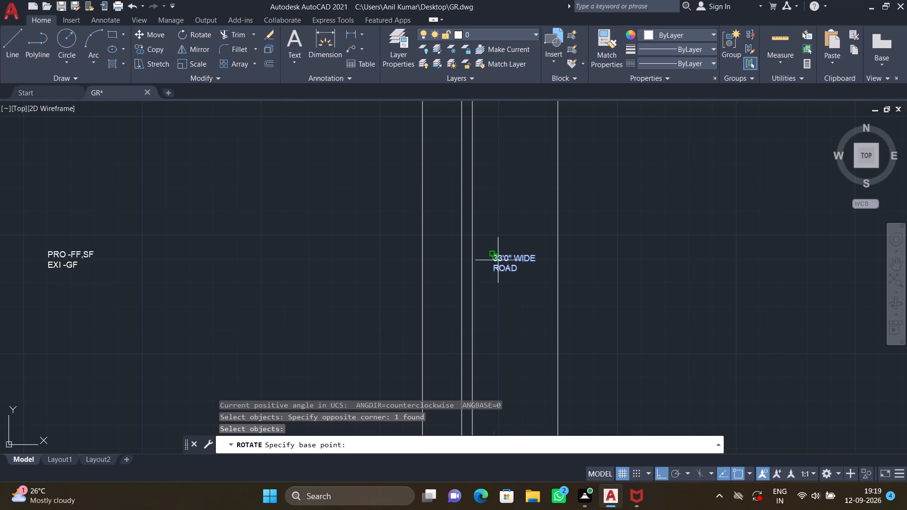
pyautogui.click(498, 260)
pyautogui.click(492, 224)
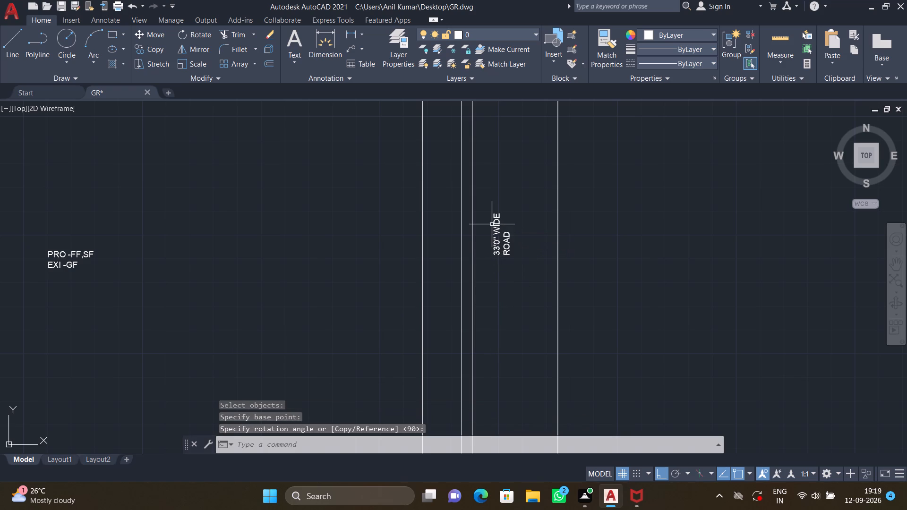
# Move the 33'0" WIDE ROAD label a short distance straight down within the site plan's vertical road strip.
pyautogui.press('m')
pyautogui.press('Return')
pyautogui.click(494, 230)
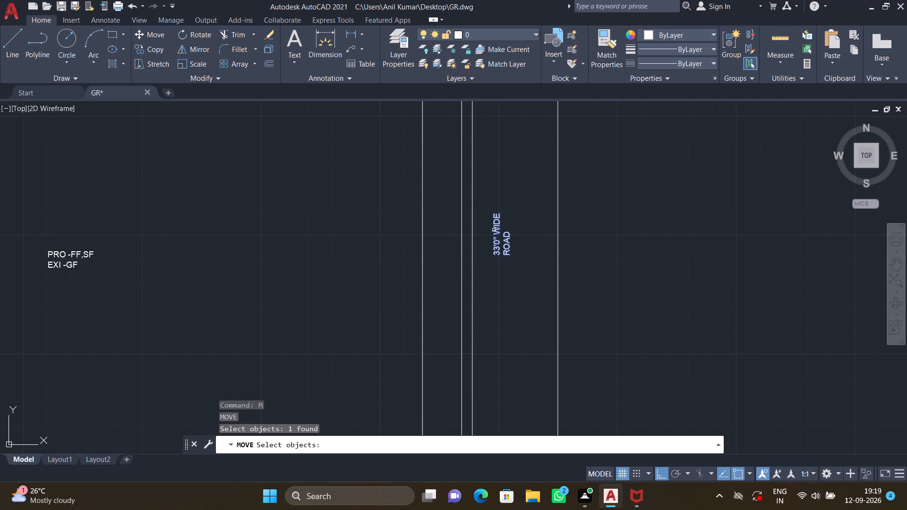
pyautogui.press('Return')
pyautogui.click(496, 254)
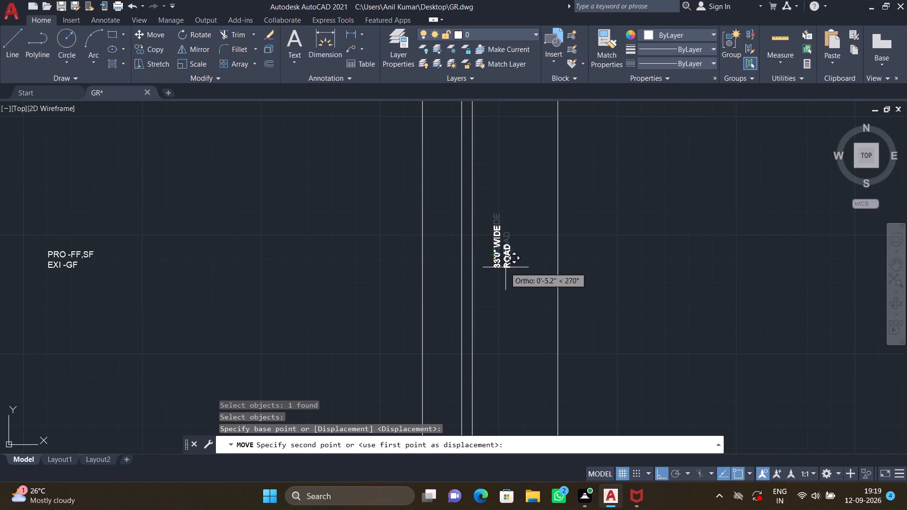
pyautogui.scroll(1, 505, 268)
pyautogui.scroll(-4, 506, 270)
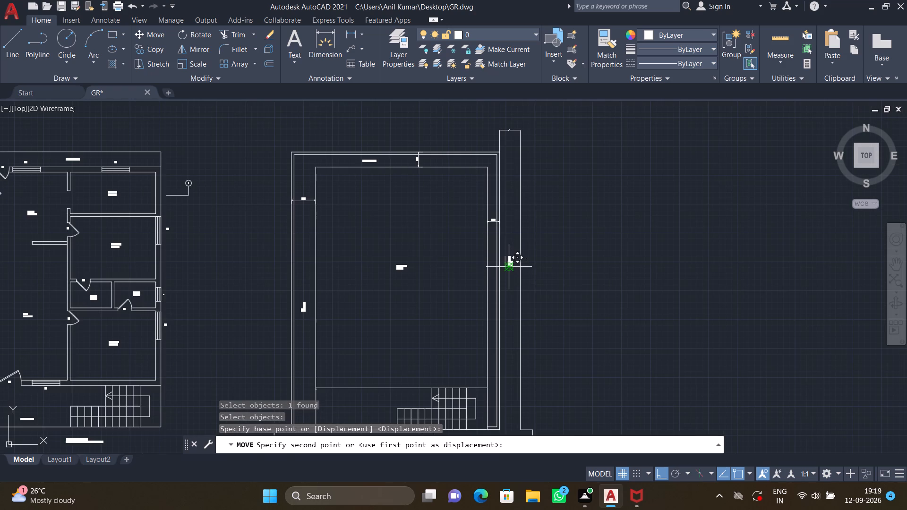
pyautogui.scroll(2, 512, 282)
pyautogui.click(507, 284)
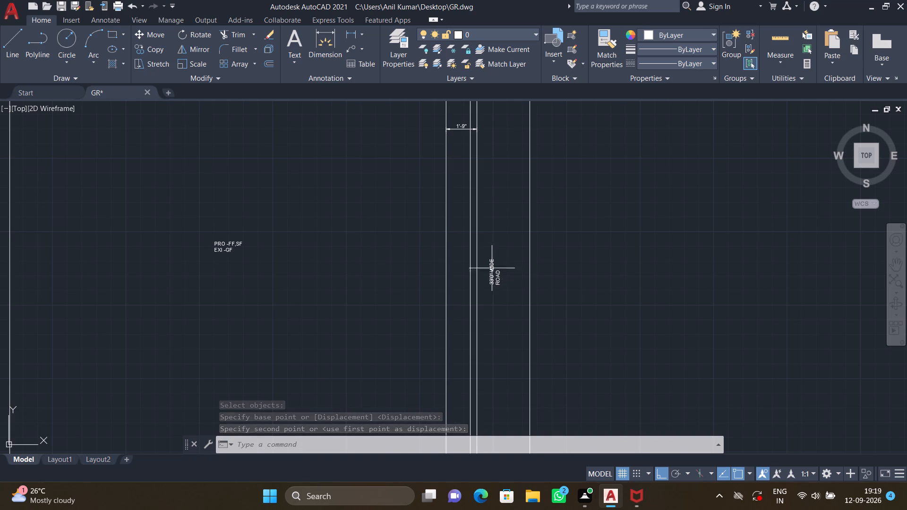
# Add a linear dimension across the full width of the site plan's upper boundary wall, placed just above its outer line.
pyautogui.scroll(-4, 448, 239)
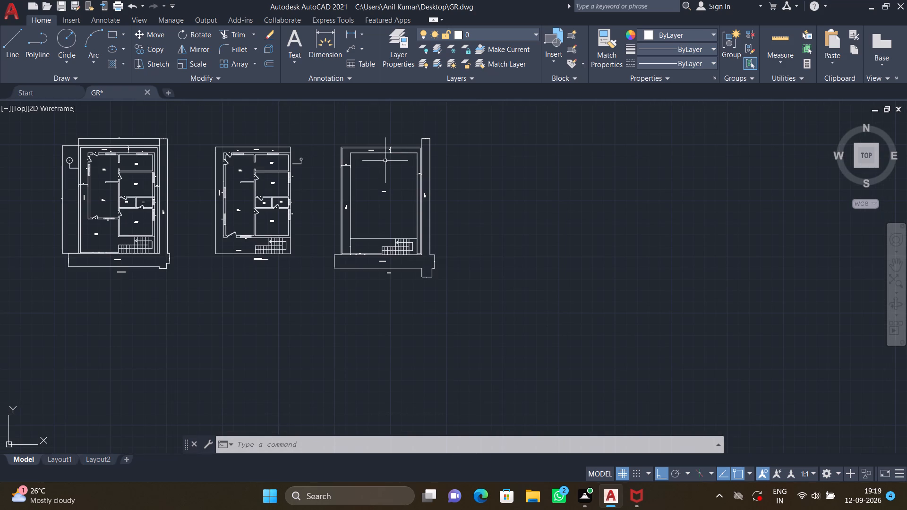
pyautogui.moveTo(365, 131); pyautogui.dragTo(374, 136, button='middle')
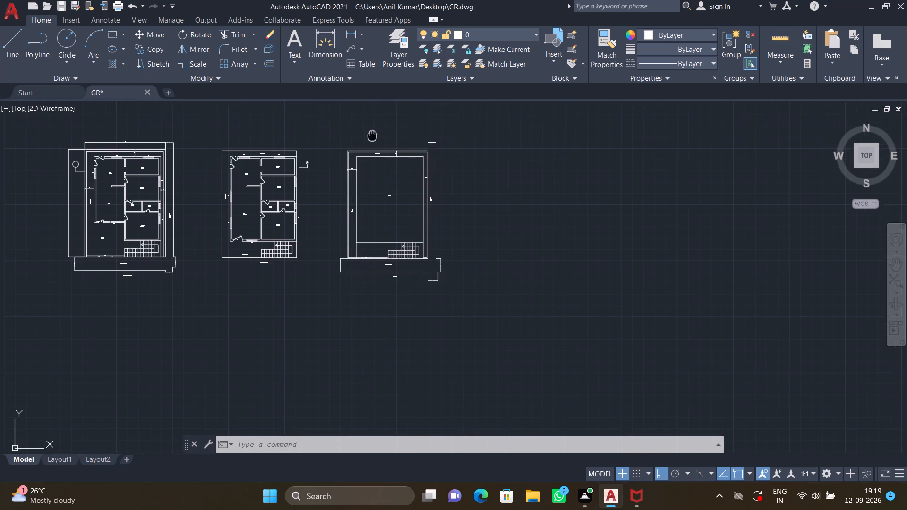
pyautogui.moveTo(374, 136); pyautogui.dragTo(397, 155, button='middle')
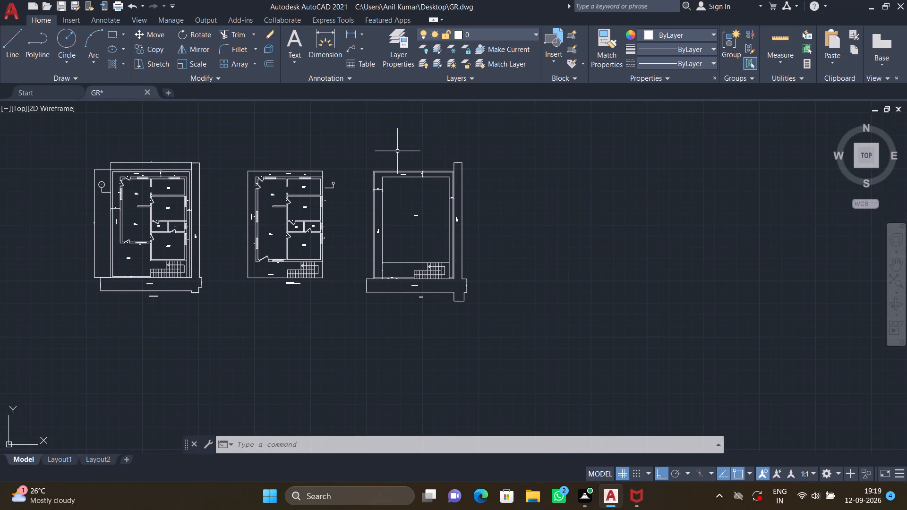
pyautogui.scroll(3, 395, 148)
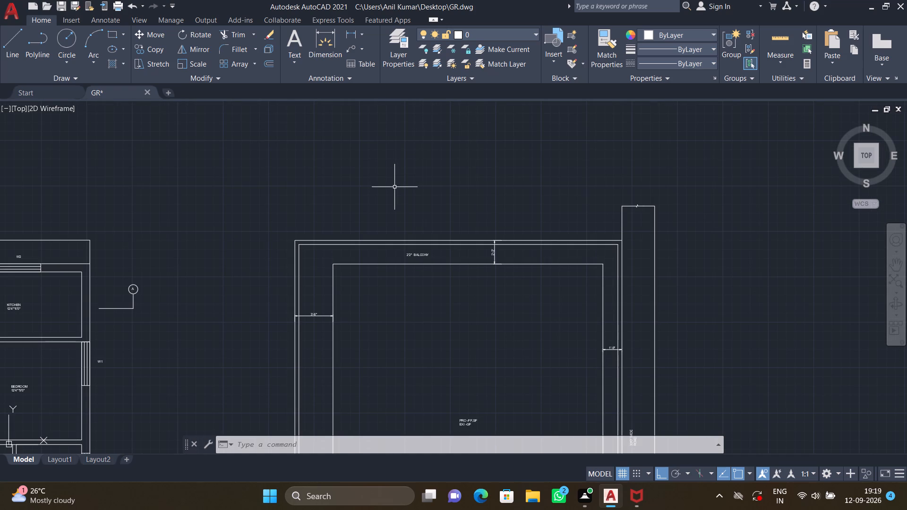
pyautogui.click(362, 34)
pyautogui.click(368, 55)
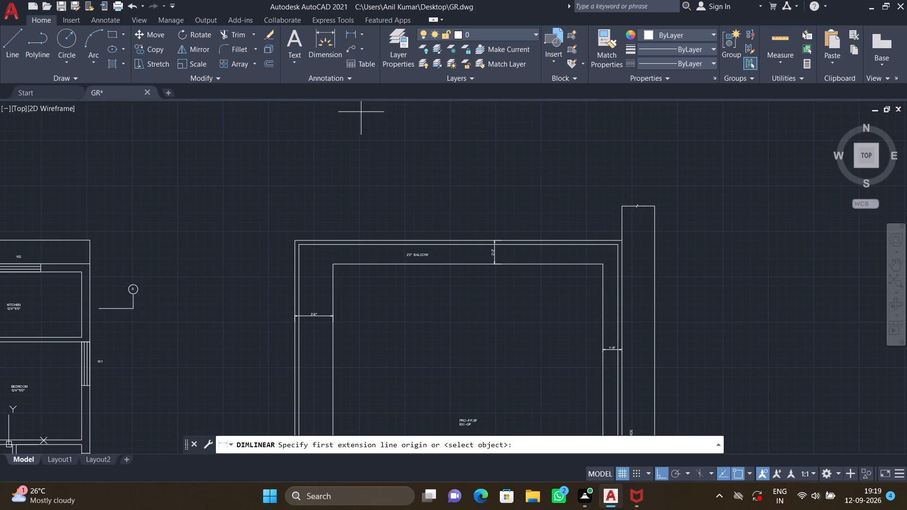
pyautogui.scroll(2, 317, 233)
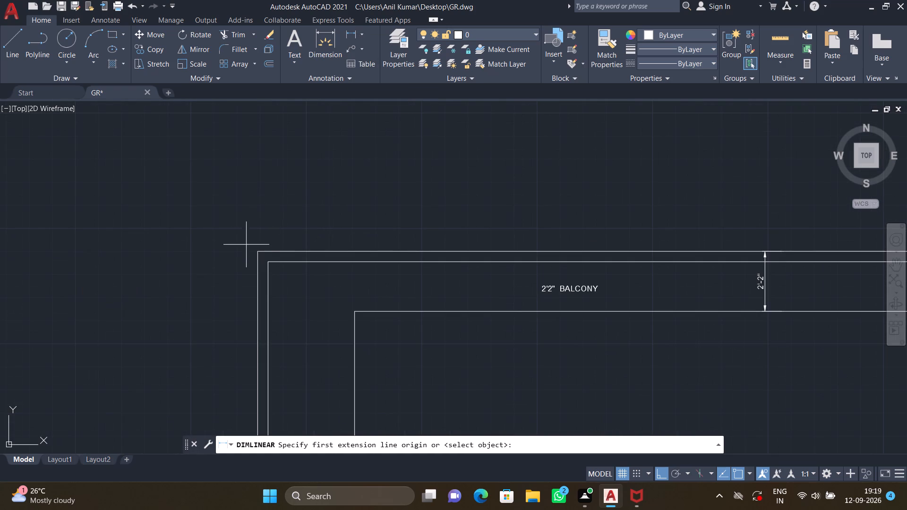
pyautogui.click(257, 247)
pyautogui.scroll(-1, 443, 245)
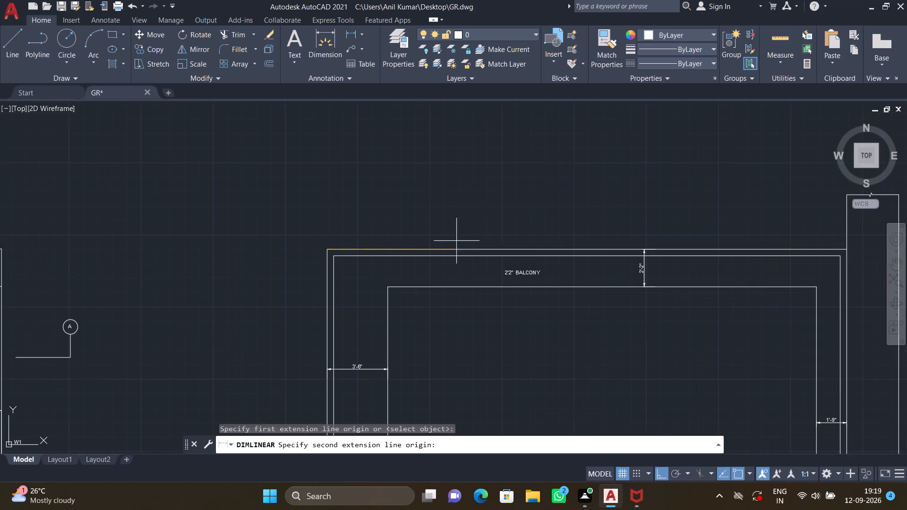
pyautogui.moveTo(555, 261); pyautogui.dragTo(471, 220, button='middle')
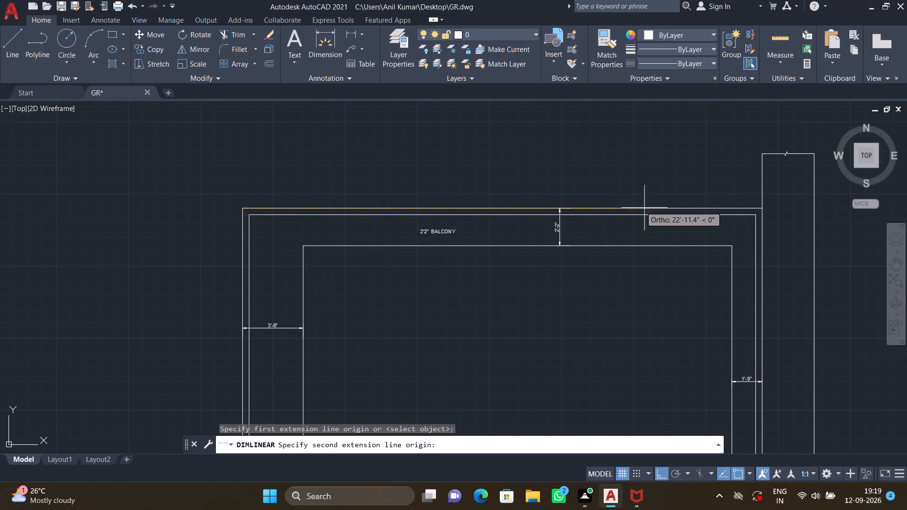
pyautogui.scroll(3, 742, 212)
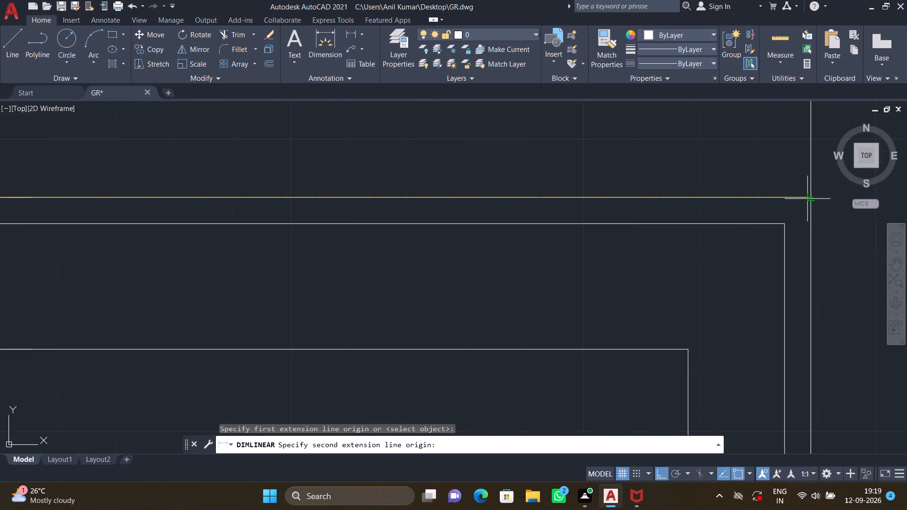
pyautogui.click(810, 199)
pyautogui.scroll(-2, 709, 179)
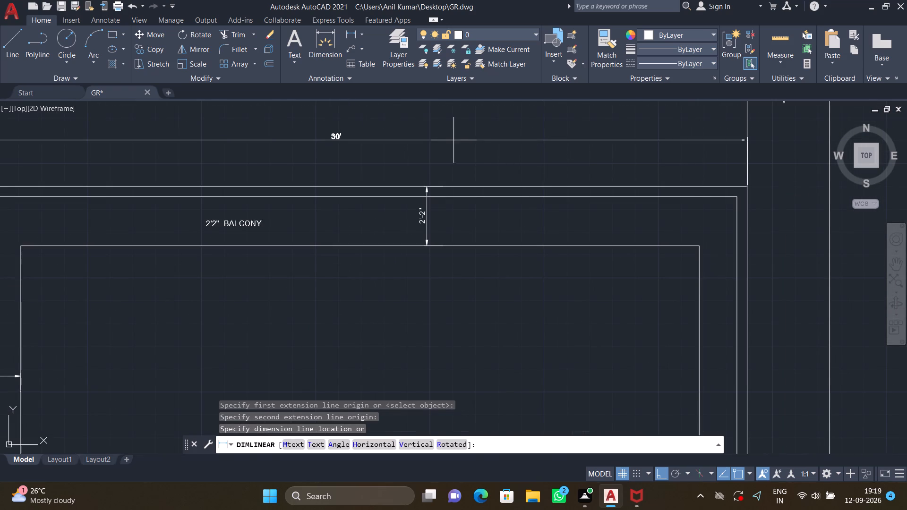
pyautogui.click(452, 146)
pyautogui.scroll(-1, 450, 150)
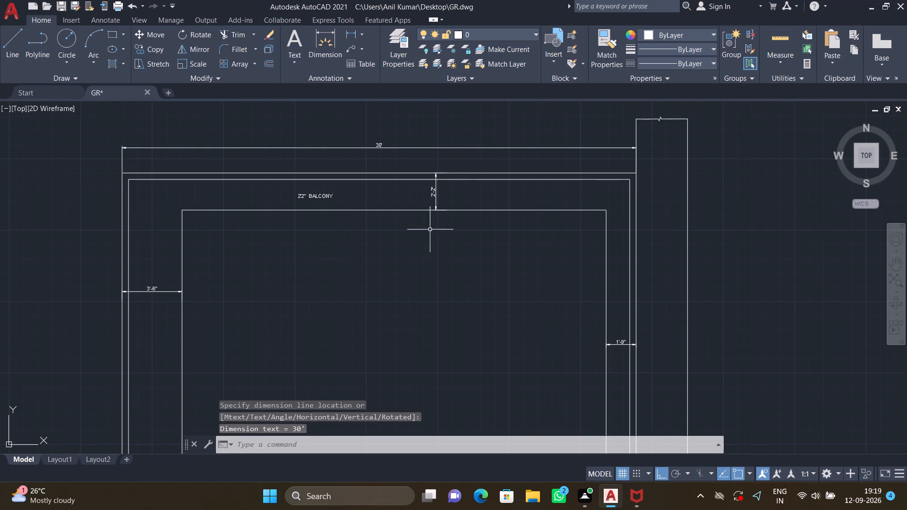
# Add a vertical linear dimension along the full length of the site plan's left boundary wall, placed just outside its outer line.
pyautogui.scroll(-3, 402, 280)
pyautogui.moveTo(368, 289); pyautogui.dragTo(419, 202, button='middle')
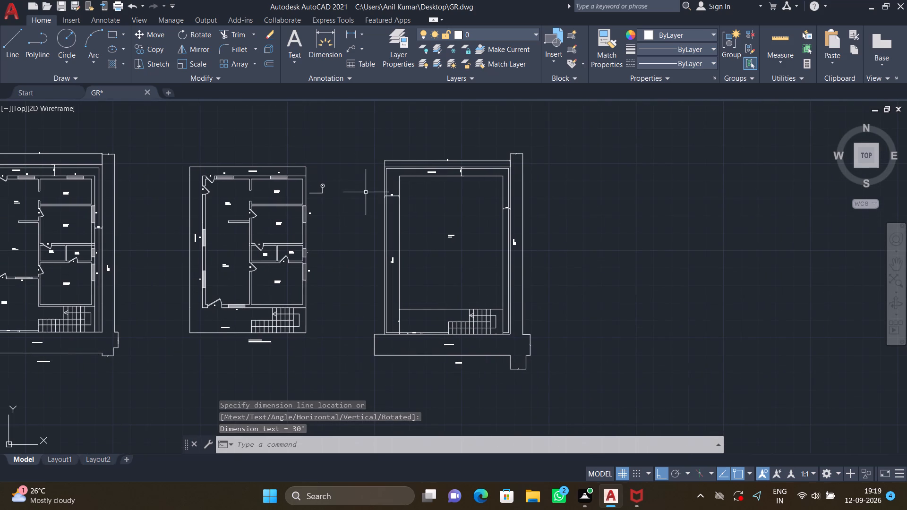
pyautogui.press('space')
pyautogui.scroll(3, 391, 178)
pyautogui.click(381, 156)
pyautogui.scroll(-2, 379, 189)
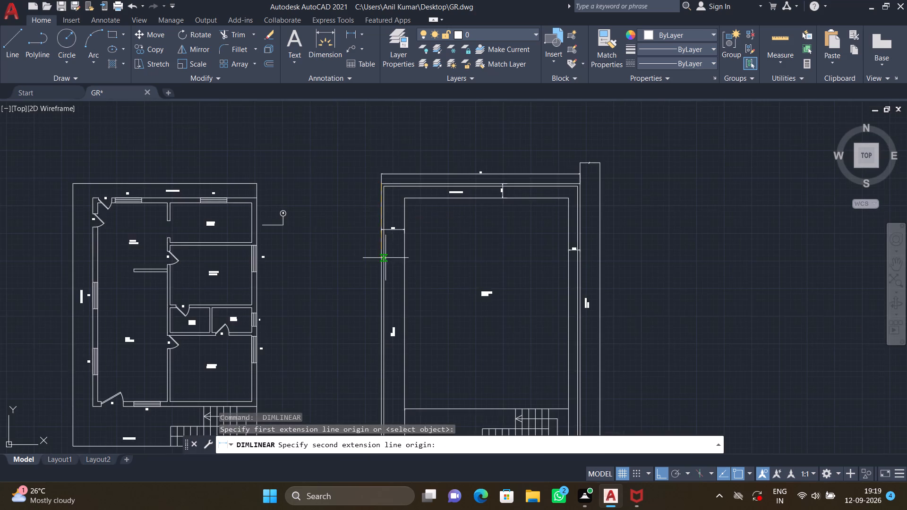
pyautogui.scroll(-5, 385, 260)
pyautogui.scroll(5, 392, 272)
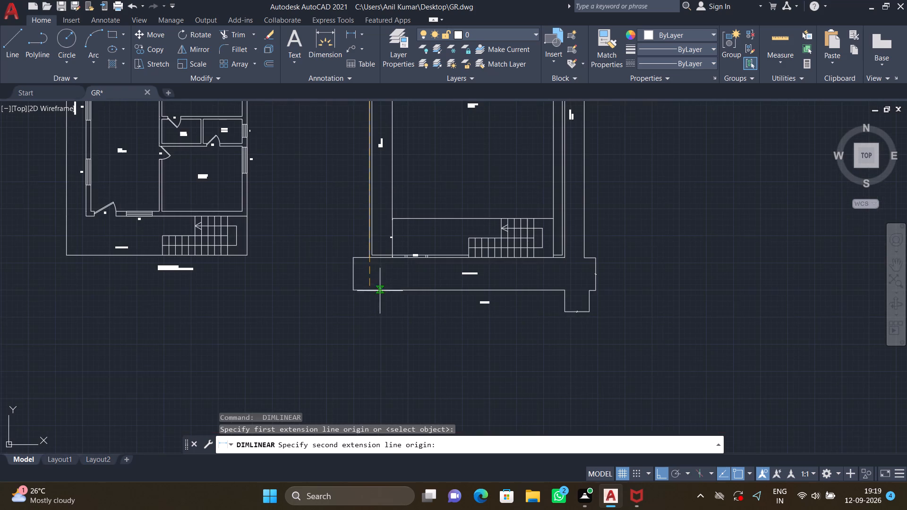
pyautogui.scroll(1, 371, 255)
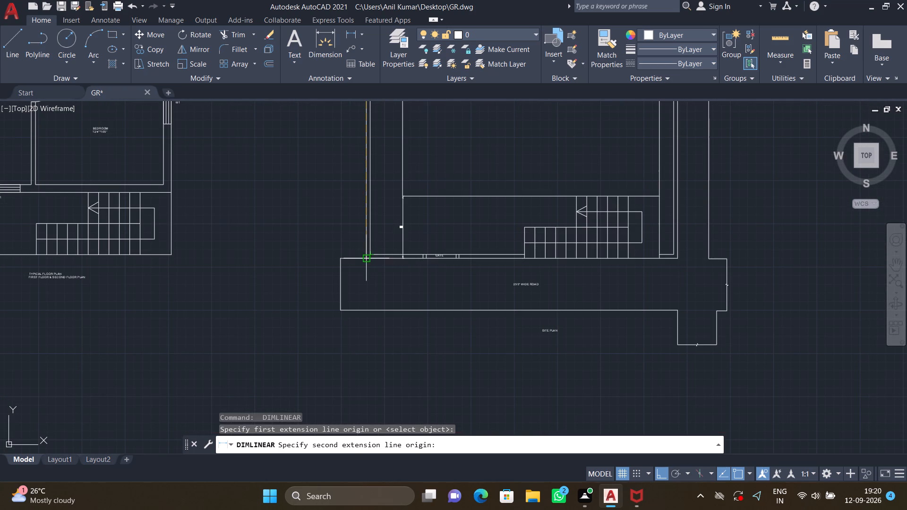
pyautogui.click(363, 259)
pyautogui.scroll(-3, 353, 204)
pyautogui.scroll(2, 350, 155)
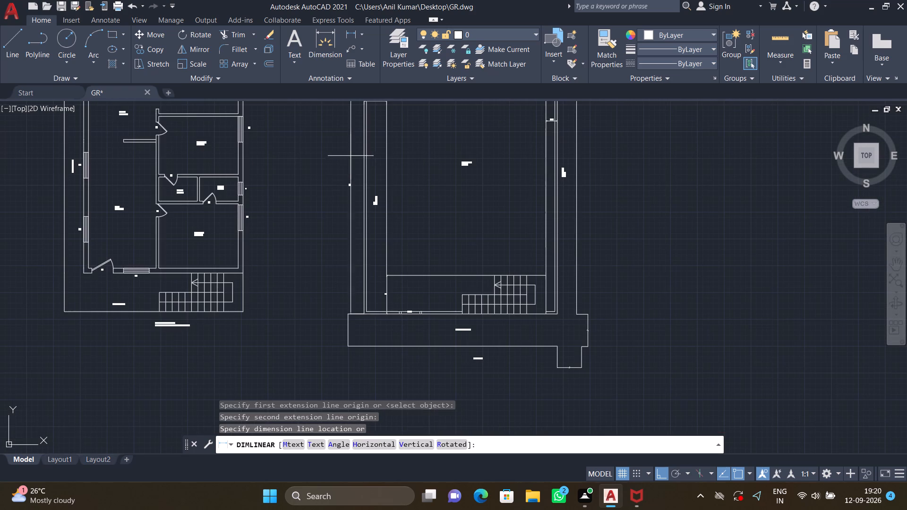
pyautogui.scroll(2, 357, 163)
pyautogui.scroll(-1, 354, 171)
pyautogui.scroll(2, 353, 172)
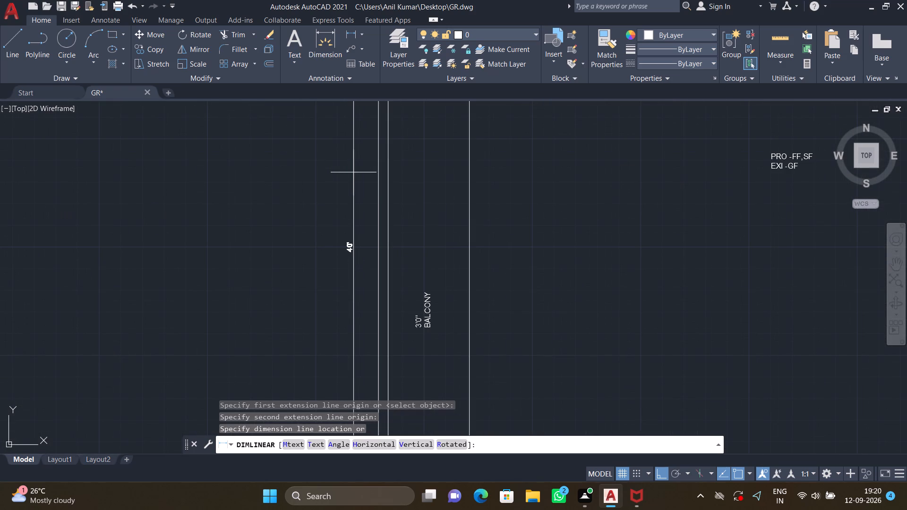
pyautogui.click(355, 179)
# Add the multiline text "PLOT NO.6" above the site plan's 30' overall width dimension.
pyautogui.scroll(-4, 387, 184)
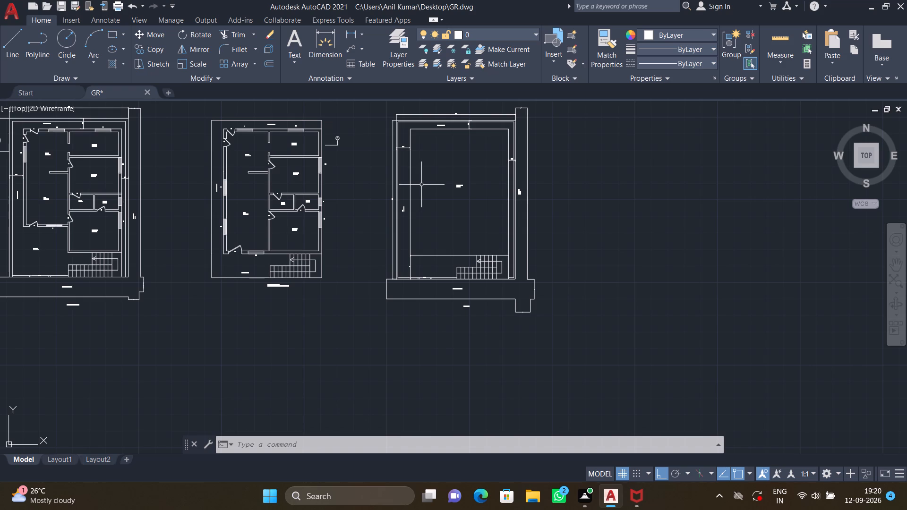
pyautogui.scroll(-2, 430, 174)
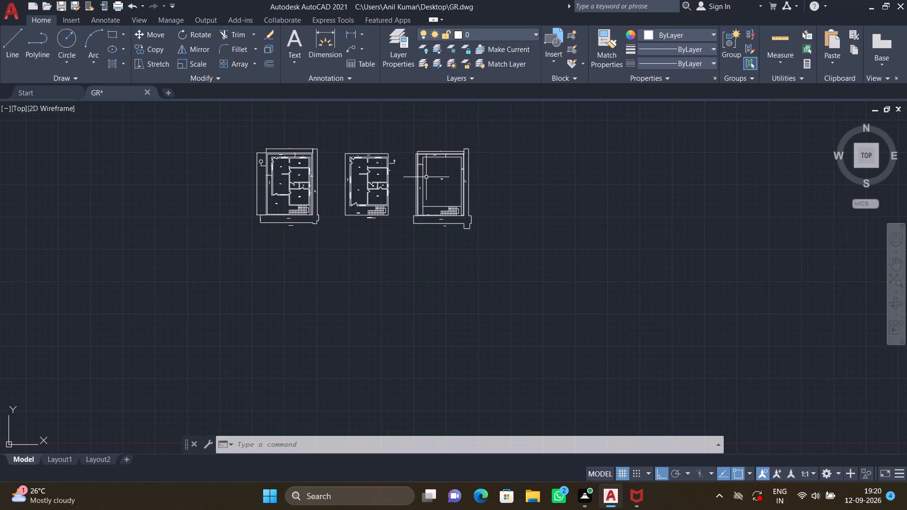
pyautogui.moveTo(421, 135); pyautogui.dragTo(438, 194, button='middle')
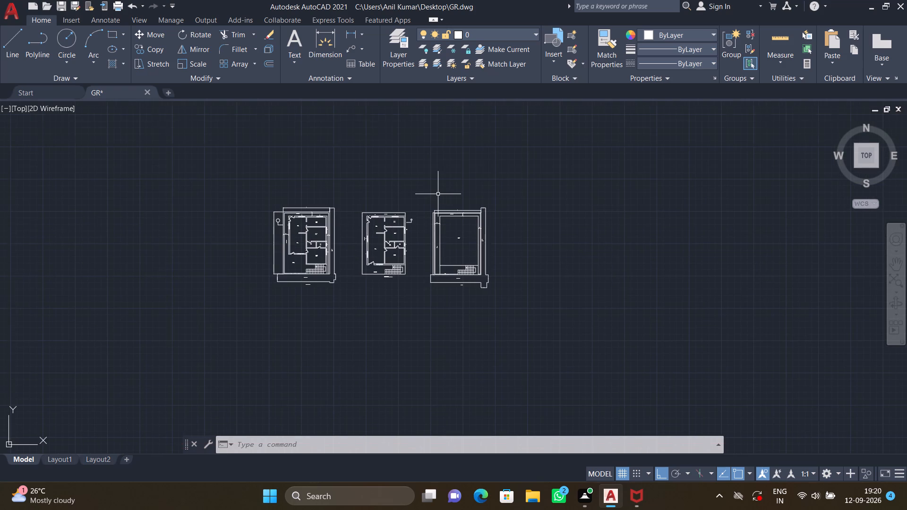
pyautogui.scroll(4, 444, 211)
pyautogui.scroll(3, 476, 190)
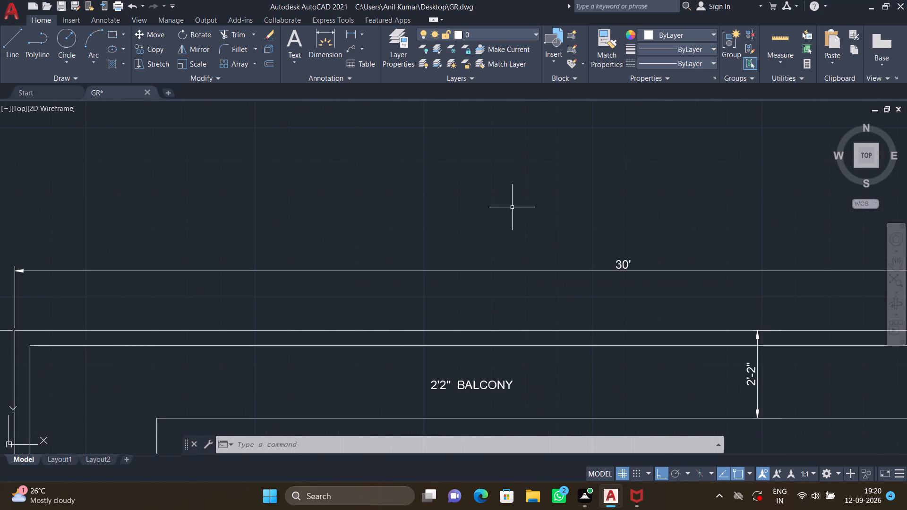
pyautogui.press('m')
pyautogui.press('t')
pyautogui.press('Return')
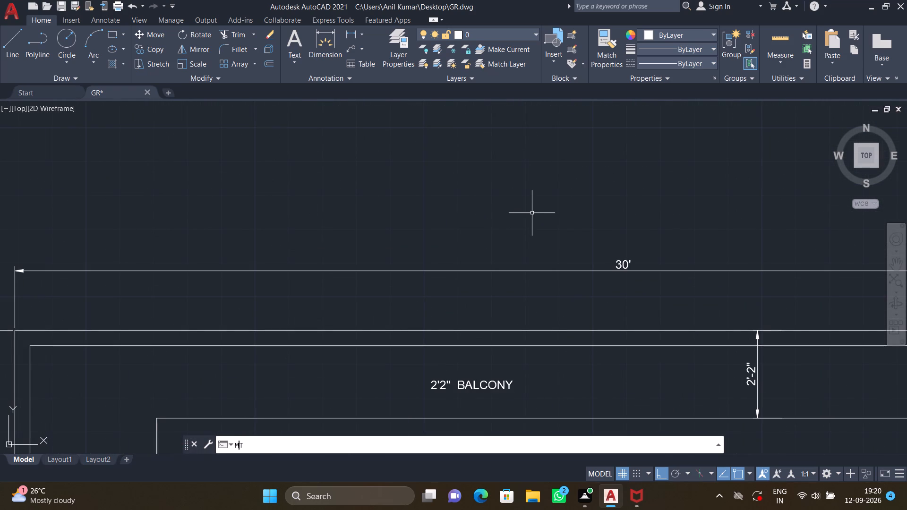
pyautogui.click(568, 209)
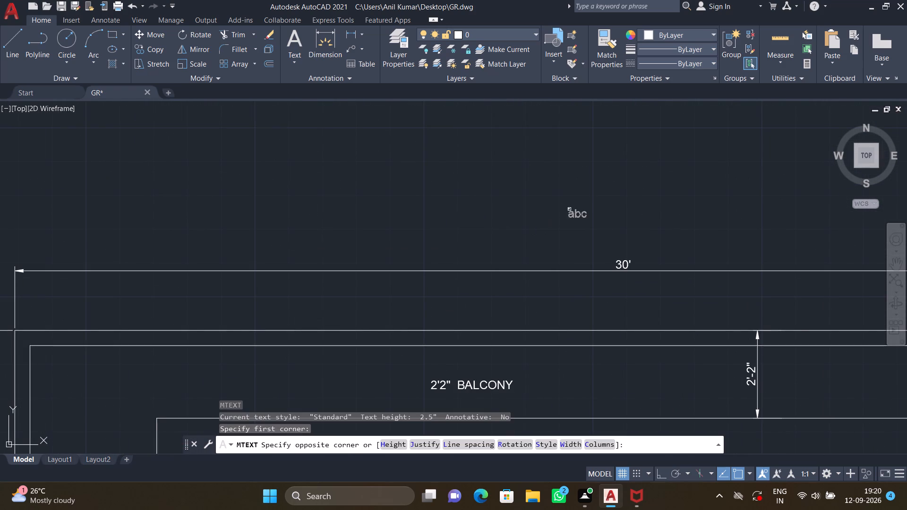
pyautogui.click(704, 236)
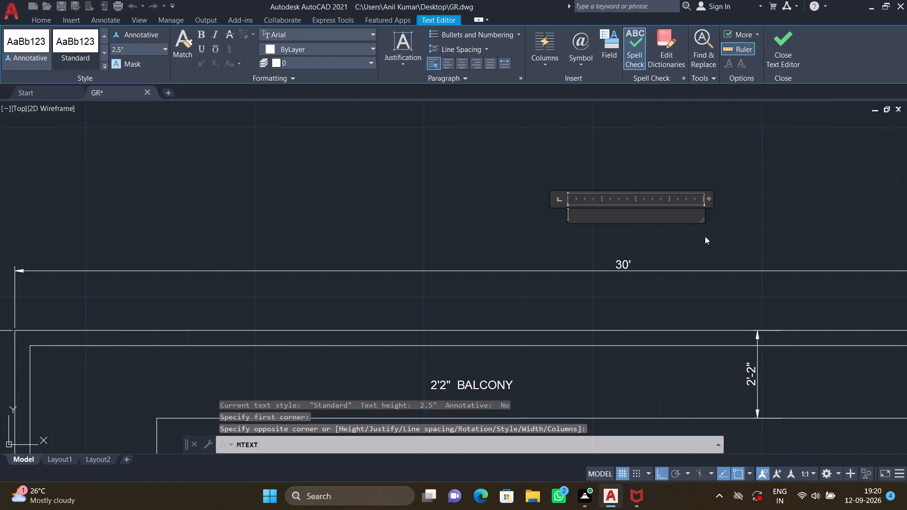
pyautogui.write('PLOT')
pyautogui.press('space')
pyautogui.write('NO')
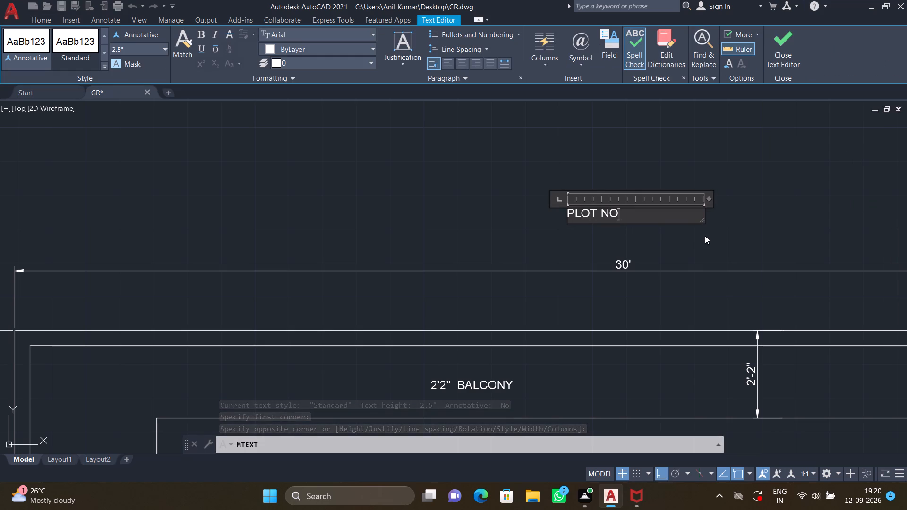
pyautogui.press('space')
pyautogui.press('.')
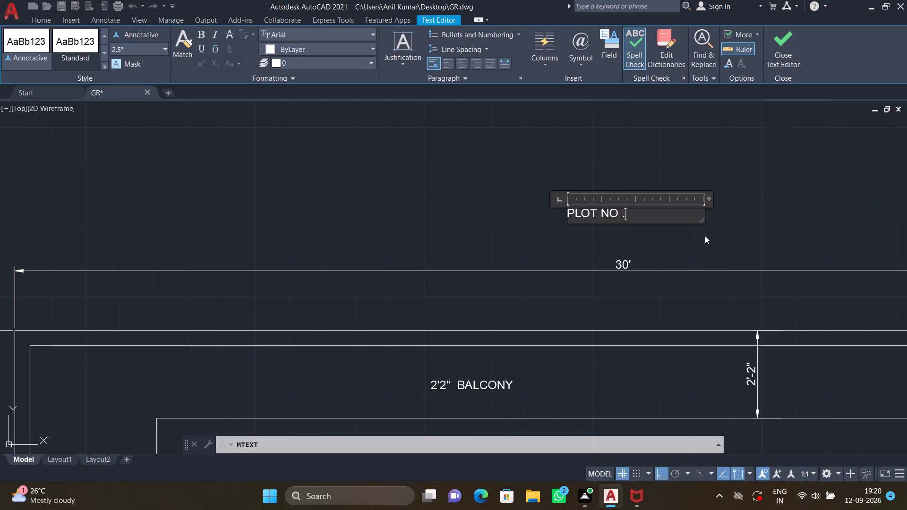
pyautogui.press('6')
pyautogui.press('BackSpace')
pyautogui.press('BackSpace')
pyautogui.press('BackSpace')
pyautogui.press('.')
pyautogui.press('6')
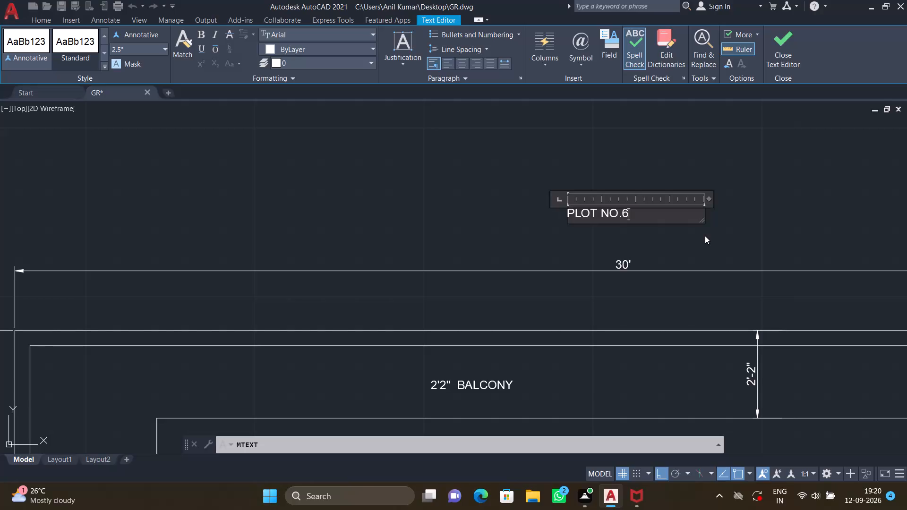
pyautogui.press('Return')
pyautogui.press('Escape')
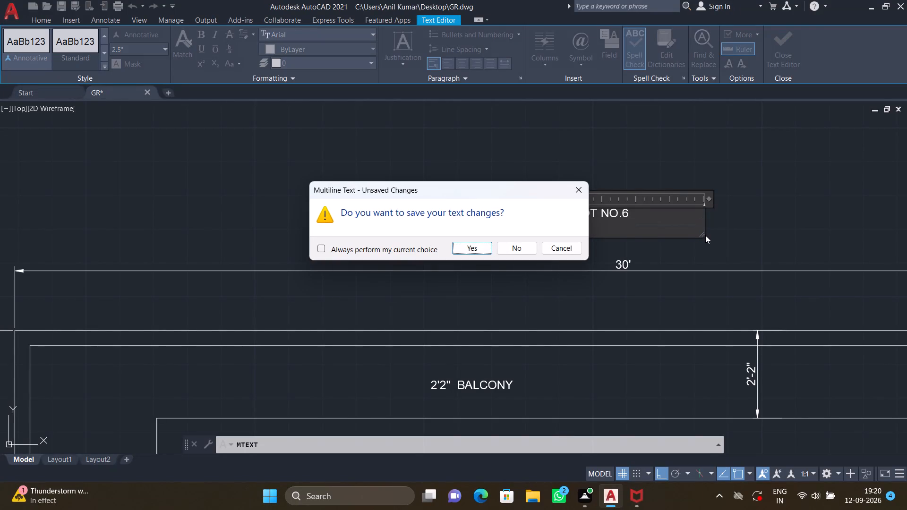
pyautogui.click(484, 245)
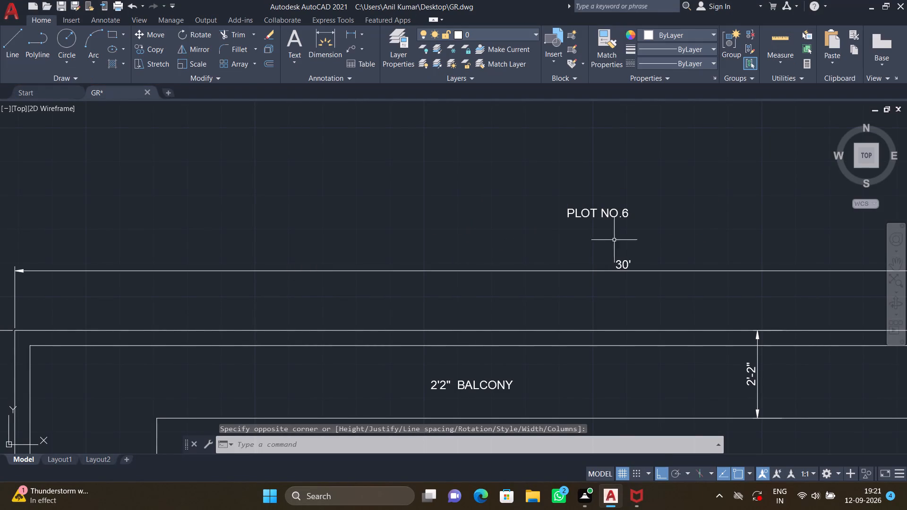
# Move the PLOT NO.6 label slightly down and to the right, closer to the 30' dimension text, with Ortho off.
pyautogui.press('m')
pyautogui.press('Return')
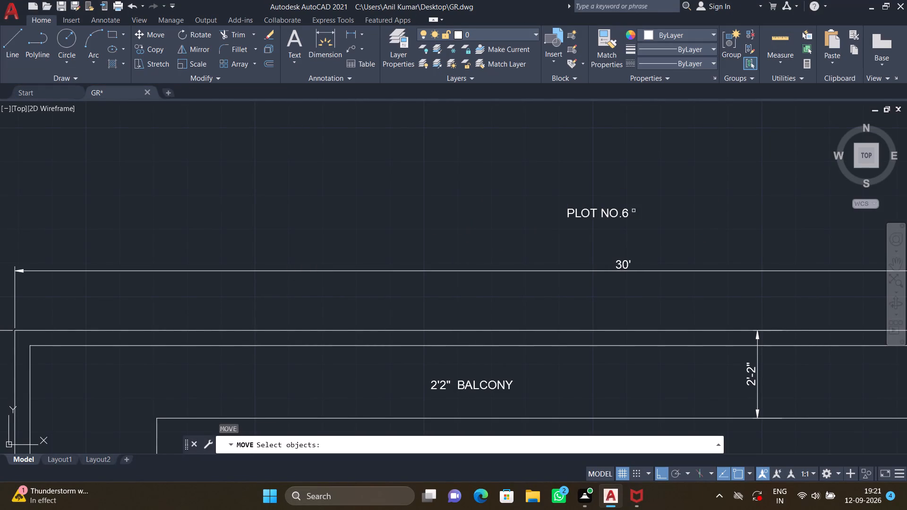
pyautogui.click(629, 212)
pyautogui.press('Return')
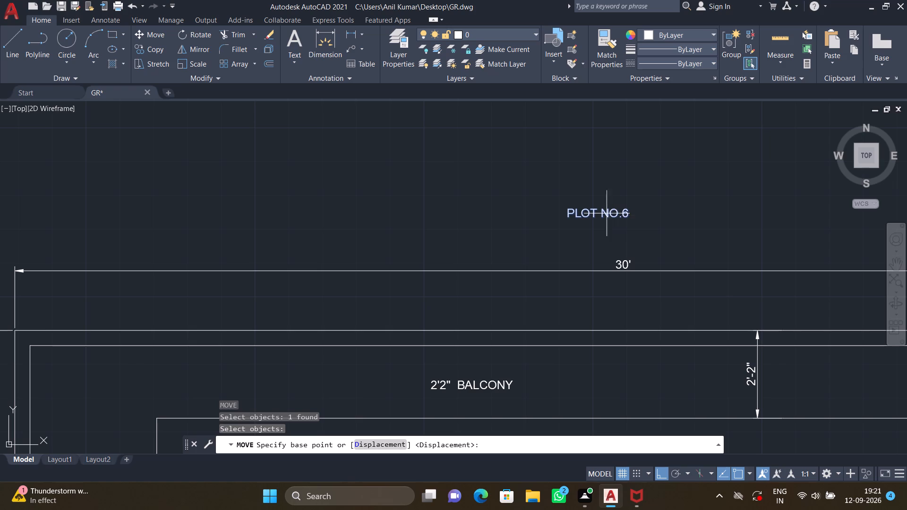
pyautogui.press('F8')
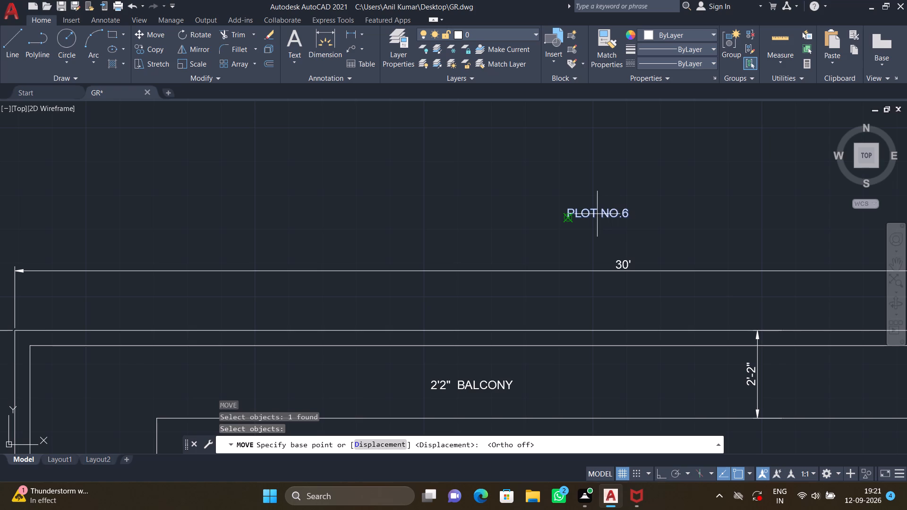
pyautogui.click(574, 213)
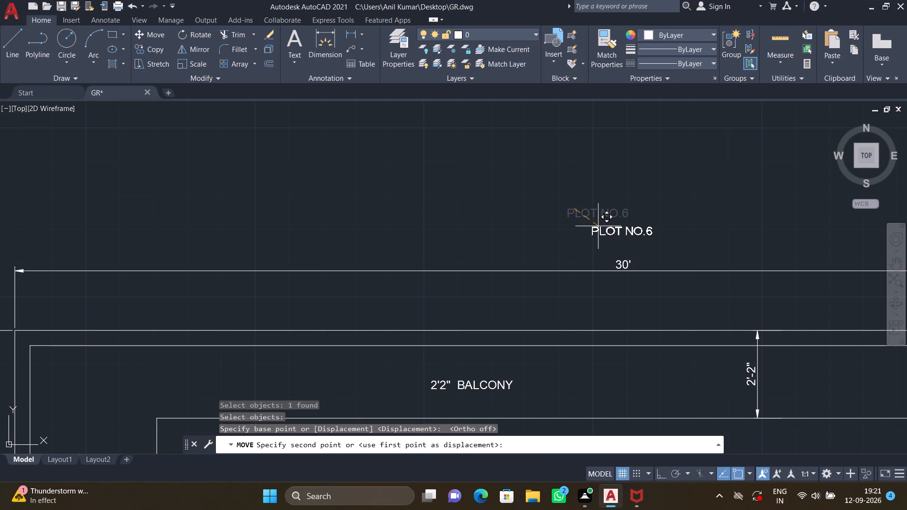
pyautogui.click(600, 227)
# Add the multiline text "PLOT NO.8" outside the site plan's left boundary, beside the 40' dimension text.
pyautogui.scroll(-1, 574, 227)
pyautogui.scroll(-3, 512, 259)
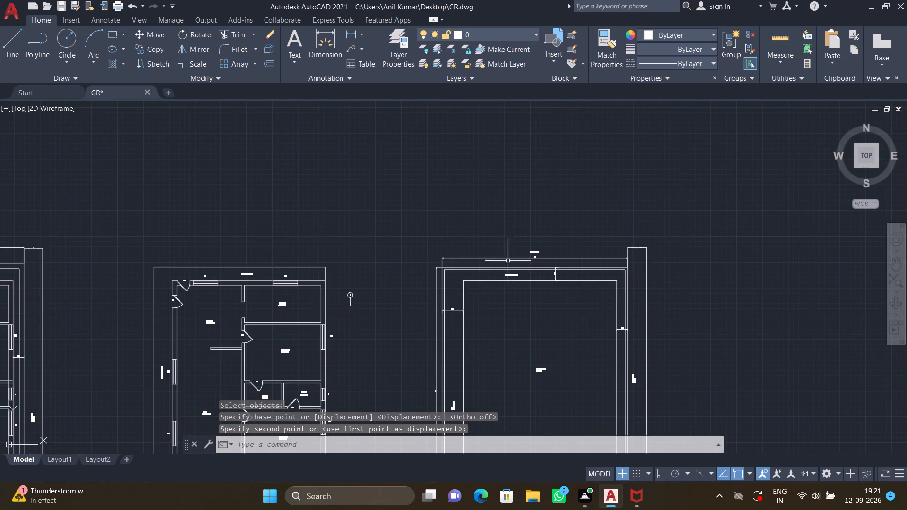
pyautogui.scroll(-1, 447, 361)
pyautogui.moveTo(447, 361); pyautogui.dragTo(465, 293, button='middle')
pyautogui.scroll(3, 439, 310)
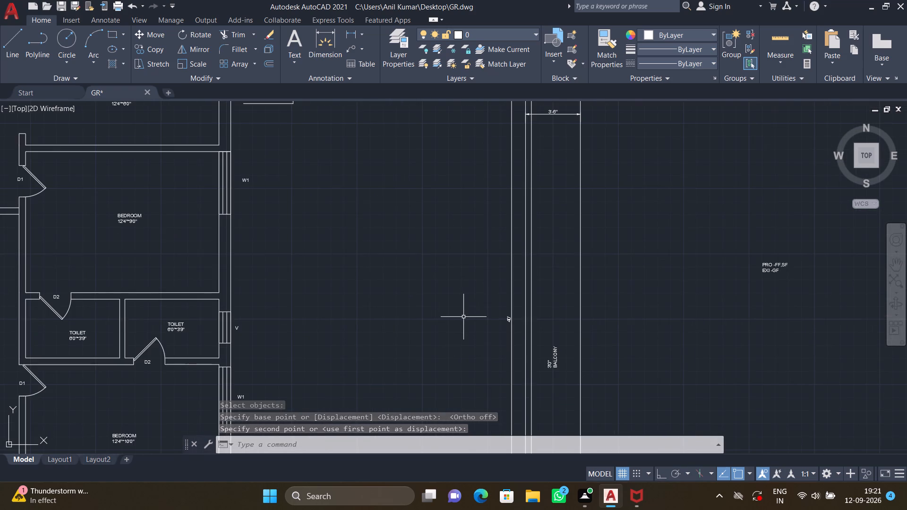
pyautogui.scroll(3, 464, 317)
pyautogui.write('MT')
pyautogui.press('Return')
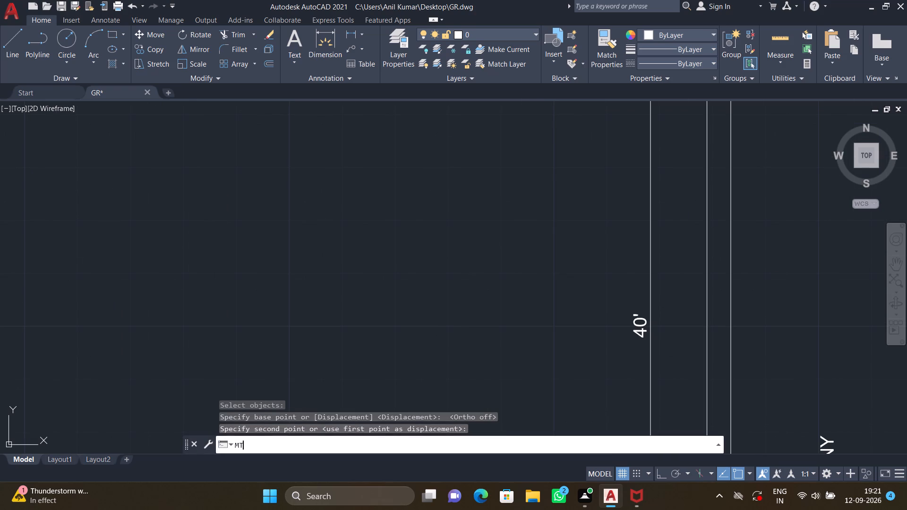
pyautogui.click(512, 343)
pyautogui.click(617, 301)
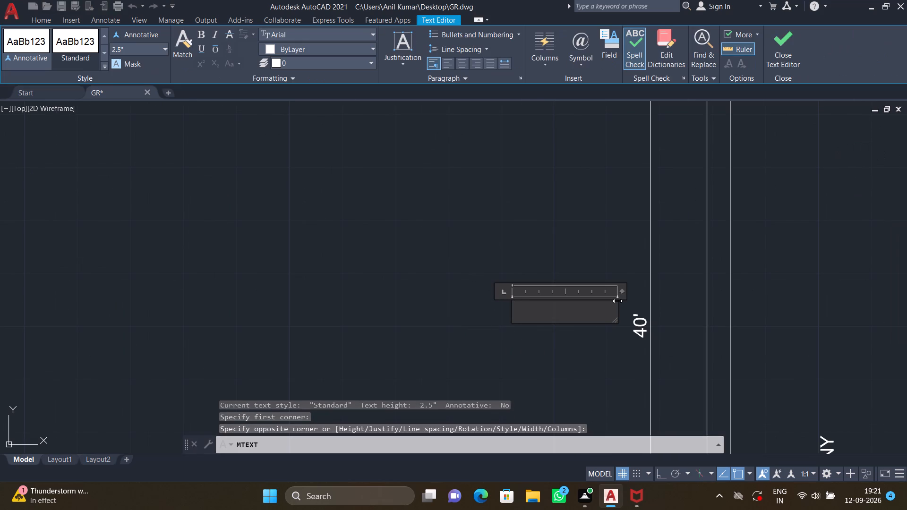
pyautogui.write('PLOT NO')
pyautogui.press('.')
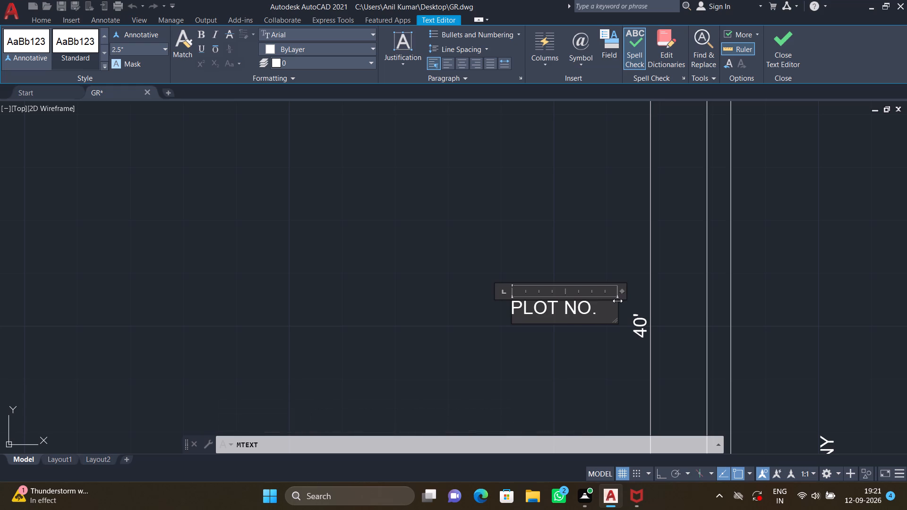
pyautogui.press('8')
pyautogui.press('Return')
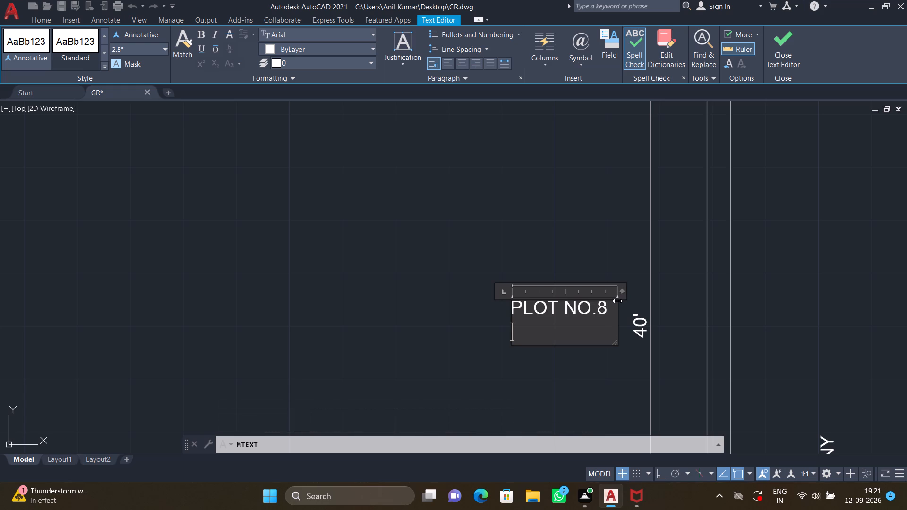
pyautogui.press('Escape')
pyautogui.click(477, 247)
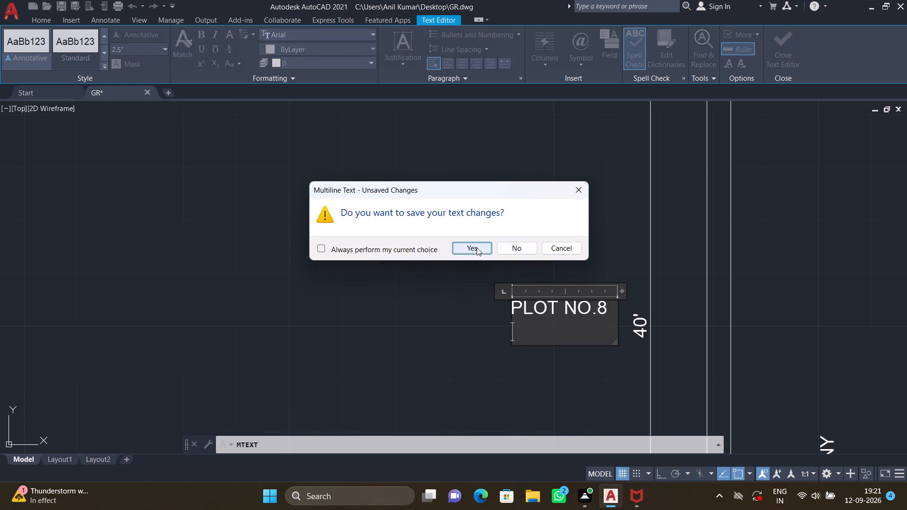
# Rotate the PLOT NO.8 label 90° about its lower-left end, with Ortho on, so it reads vertically.
pyautogui.press('F8')
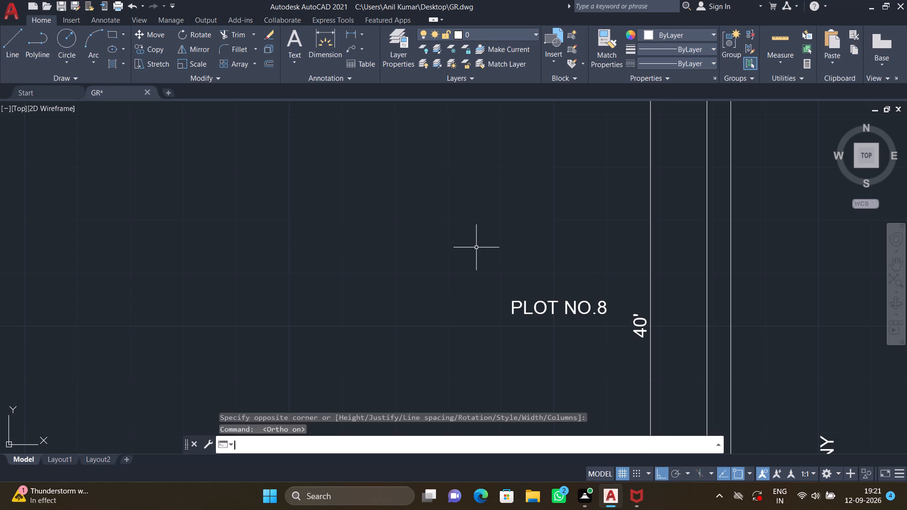
pyautogui.press('r')
pyautogui.press('o')
pyautogui.press('Return')
pyautogui.click(531, 307)
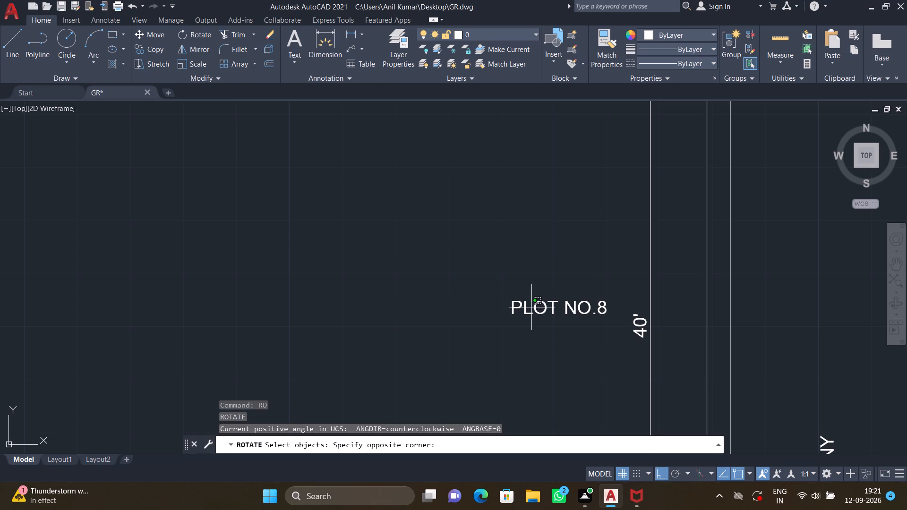
pyautogui.press('Escape')
pyautogui.click(535, 305)
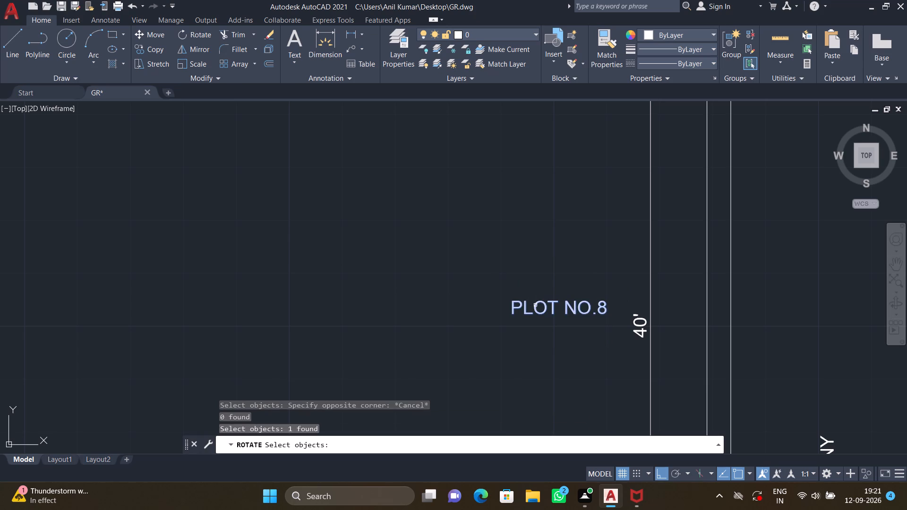
pyautogui.press('Return')
pyautogui.click(508, 298)
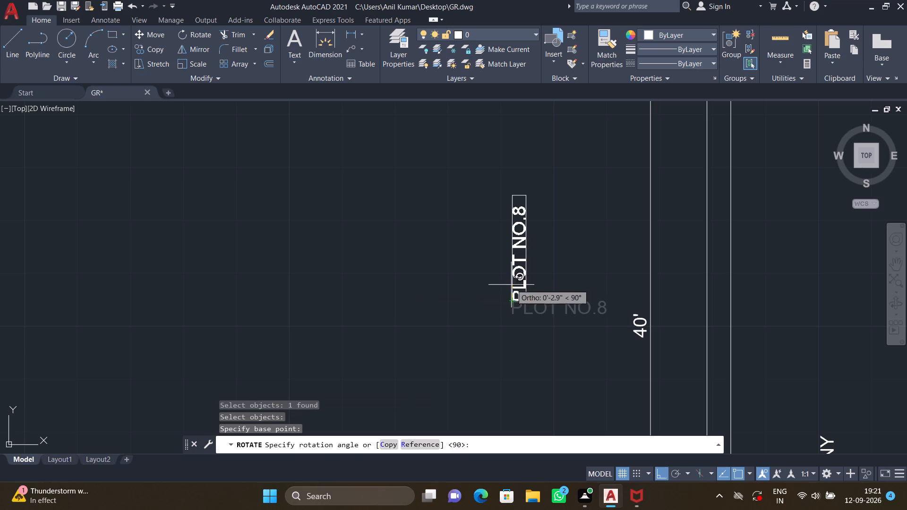
pyautogui.click(515, 276)
# Move the rotated PLOT NO.8 label close beside the 40' dimension text, with Ortho off.
pyautogui.press('m')
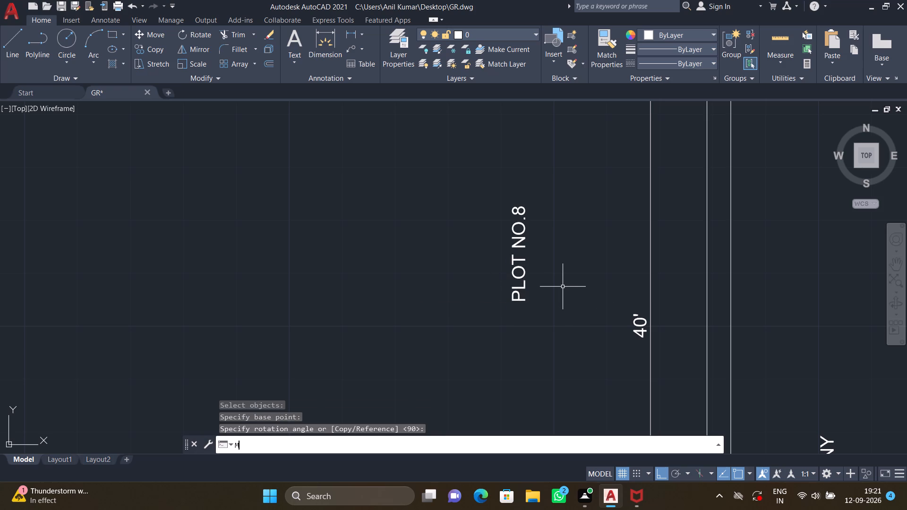
pyautogui.press('Return')
pyautogui.press('F8')
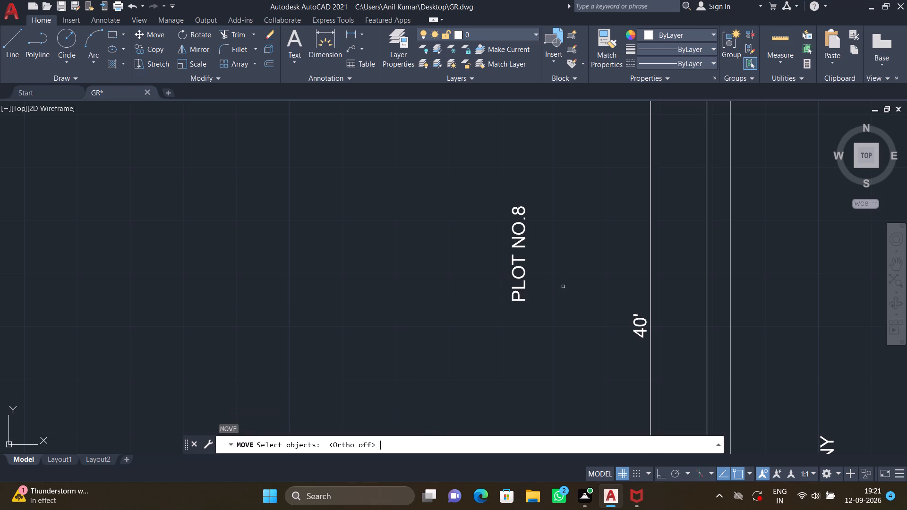
pyautogui.click(518, 276)
pyautogui.press('Return')
pyautogui.click(514, 296)
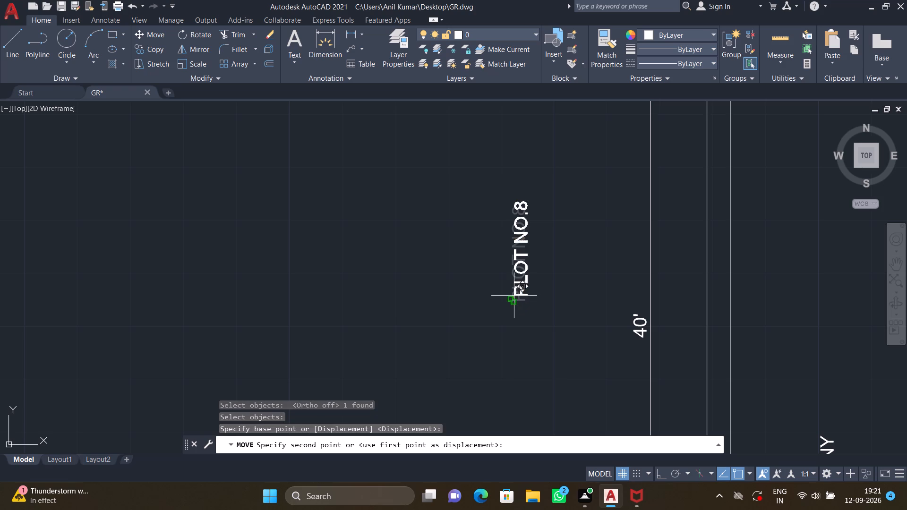
pyautogui.scroll(-1, 586, 362)
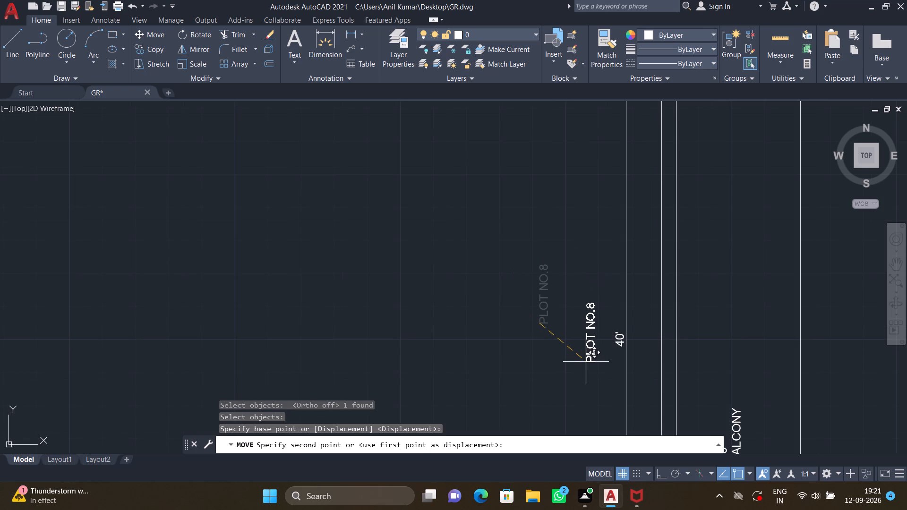
pyautogui.click(592, 364)
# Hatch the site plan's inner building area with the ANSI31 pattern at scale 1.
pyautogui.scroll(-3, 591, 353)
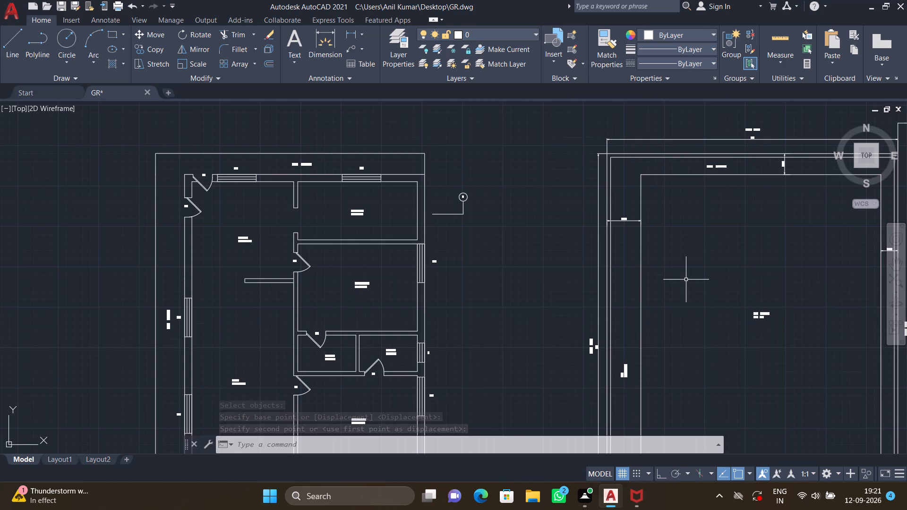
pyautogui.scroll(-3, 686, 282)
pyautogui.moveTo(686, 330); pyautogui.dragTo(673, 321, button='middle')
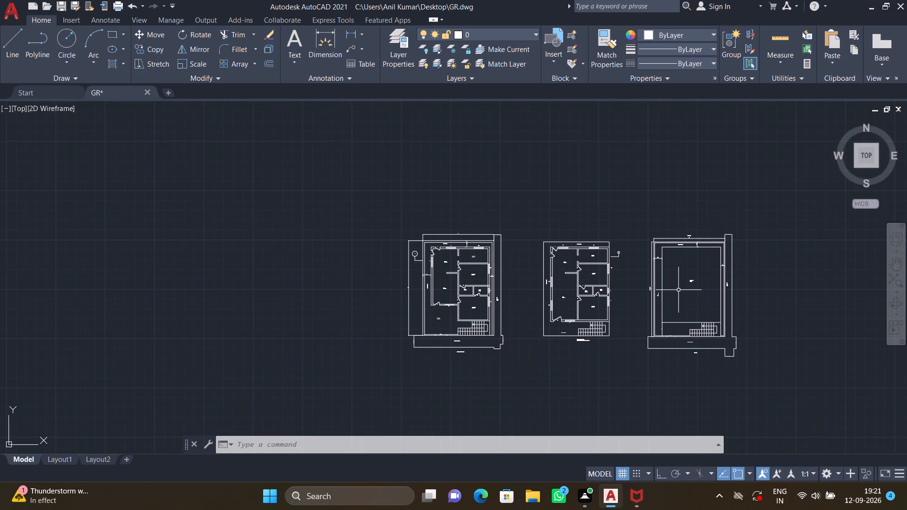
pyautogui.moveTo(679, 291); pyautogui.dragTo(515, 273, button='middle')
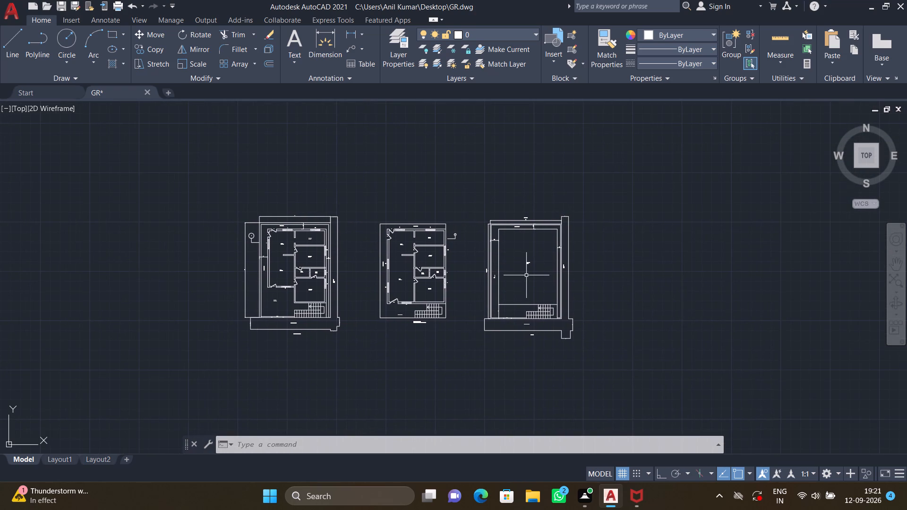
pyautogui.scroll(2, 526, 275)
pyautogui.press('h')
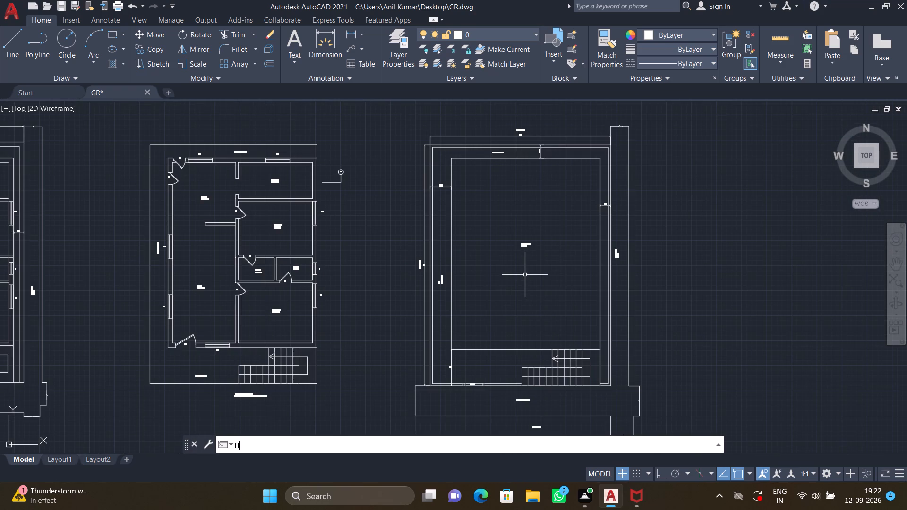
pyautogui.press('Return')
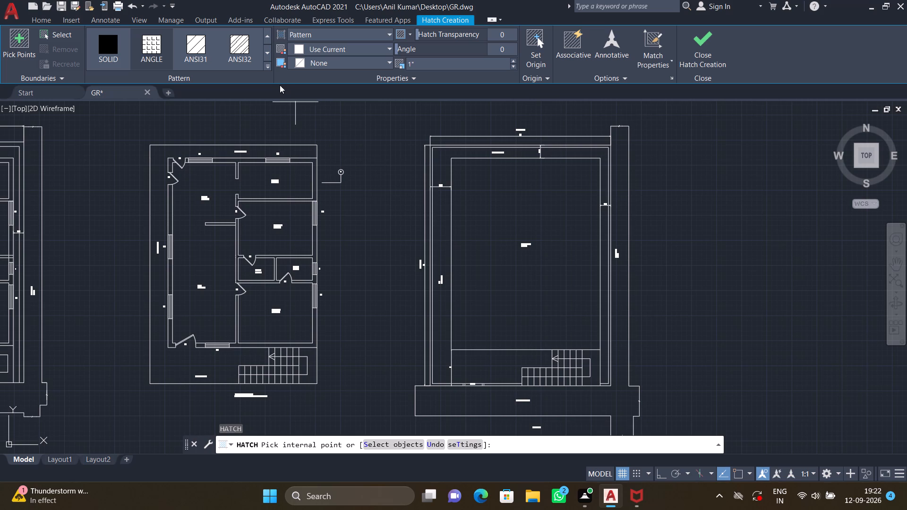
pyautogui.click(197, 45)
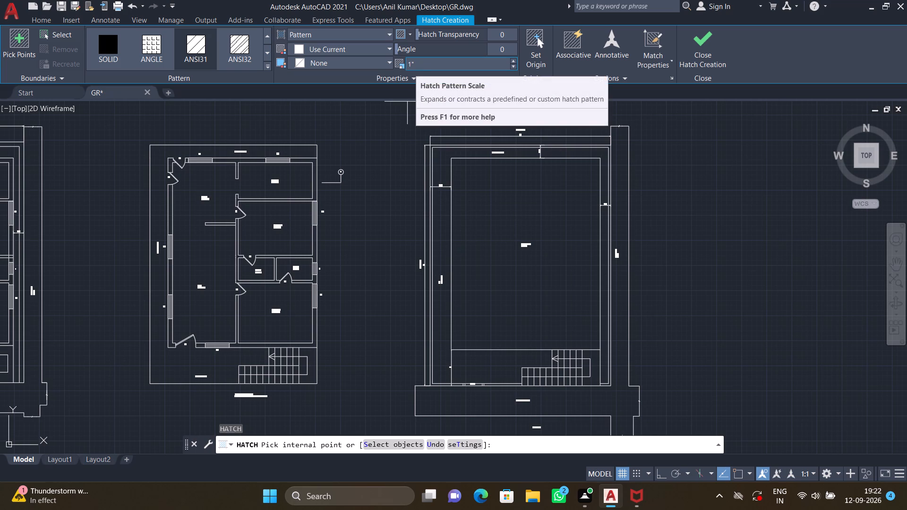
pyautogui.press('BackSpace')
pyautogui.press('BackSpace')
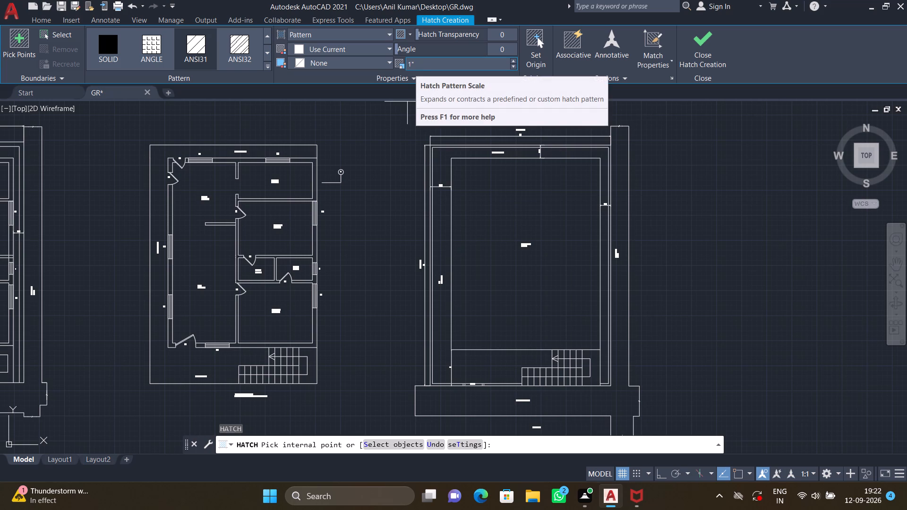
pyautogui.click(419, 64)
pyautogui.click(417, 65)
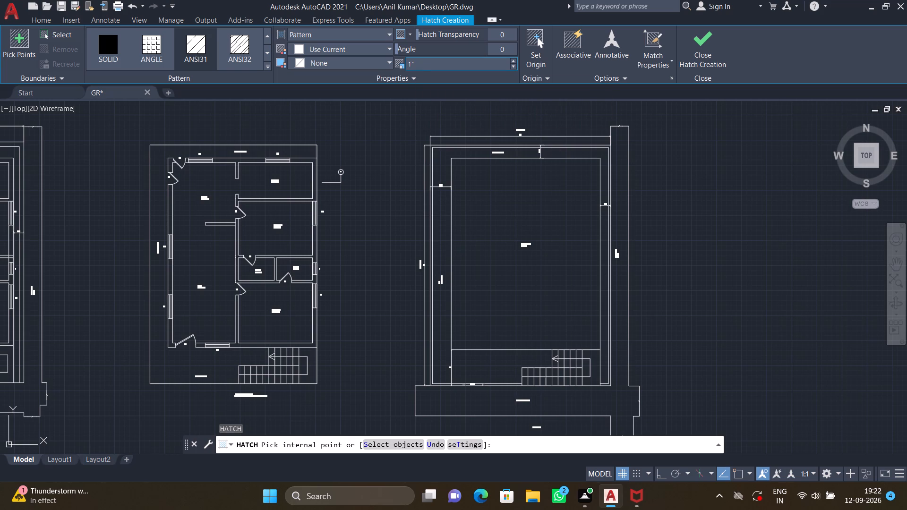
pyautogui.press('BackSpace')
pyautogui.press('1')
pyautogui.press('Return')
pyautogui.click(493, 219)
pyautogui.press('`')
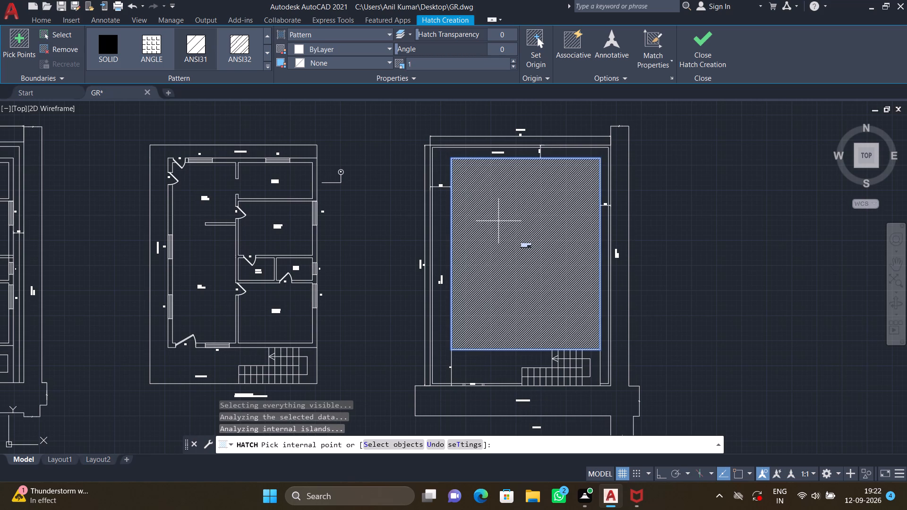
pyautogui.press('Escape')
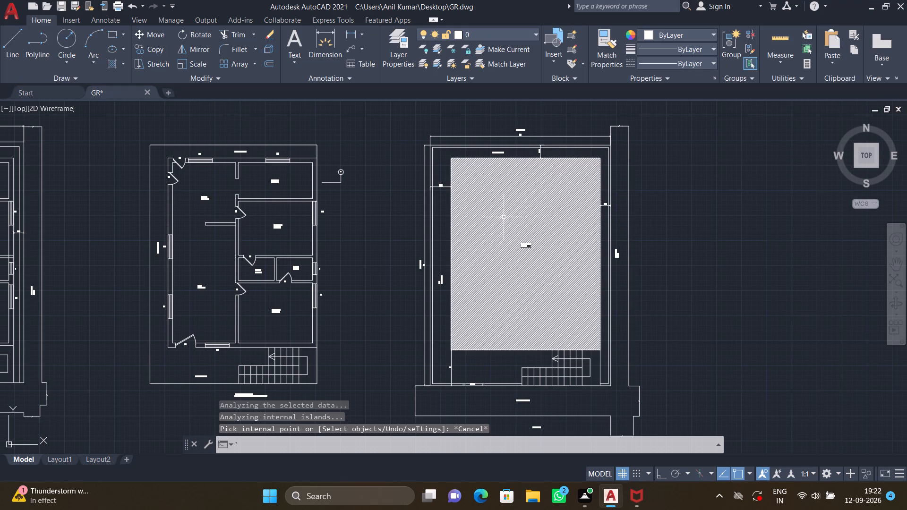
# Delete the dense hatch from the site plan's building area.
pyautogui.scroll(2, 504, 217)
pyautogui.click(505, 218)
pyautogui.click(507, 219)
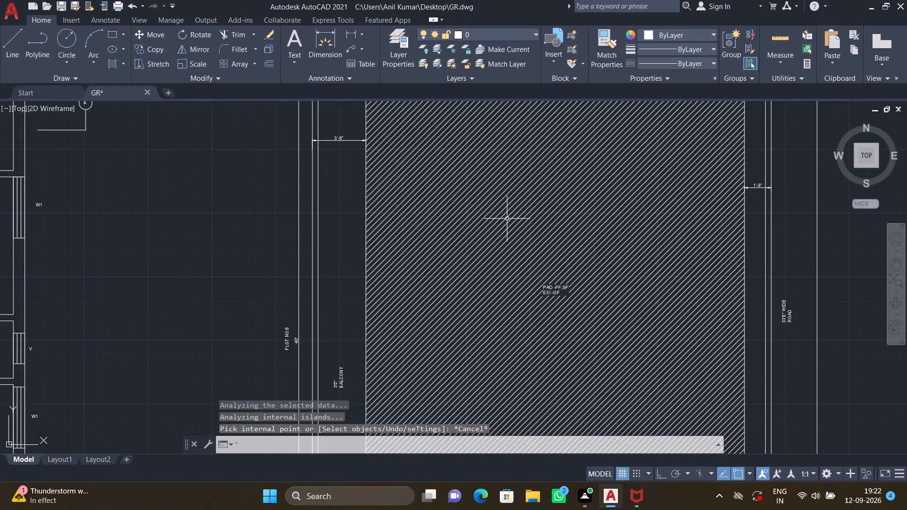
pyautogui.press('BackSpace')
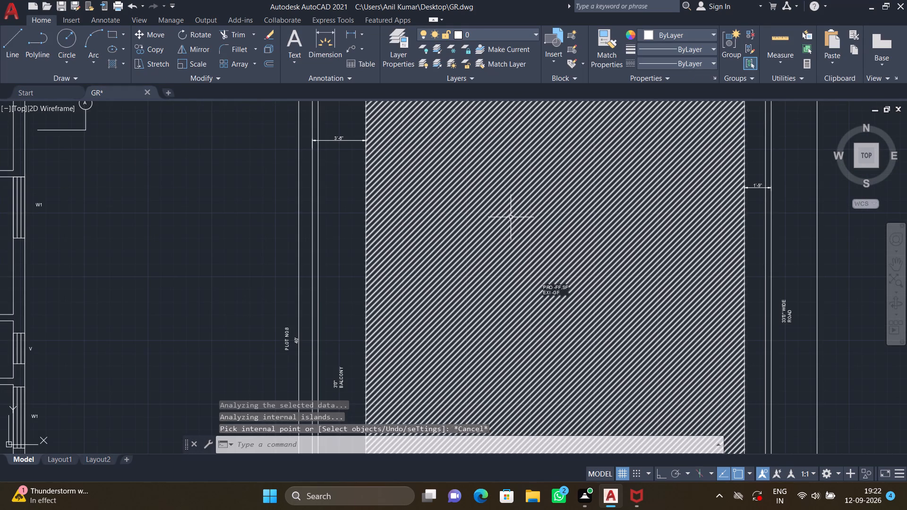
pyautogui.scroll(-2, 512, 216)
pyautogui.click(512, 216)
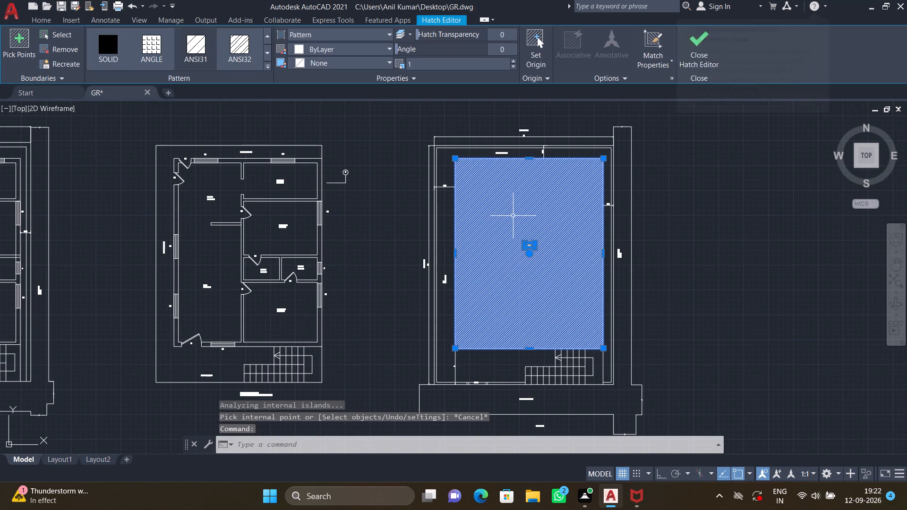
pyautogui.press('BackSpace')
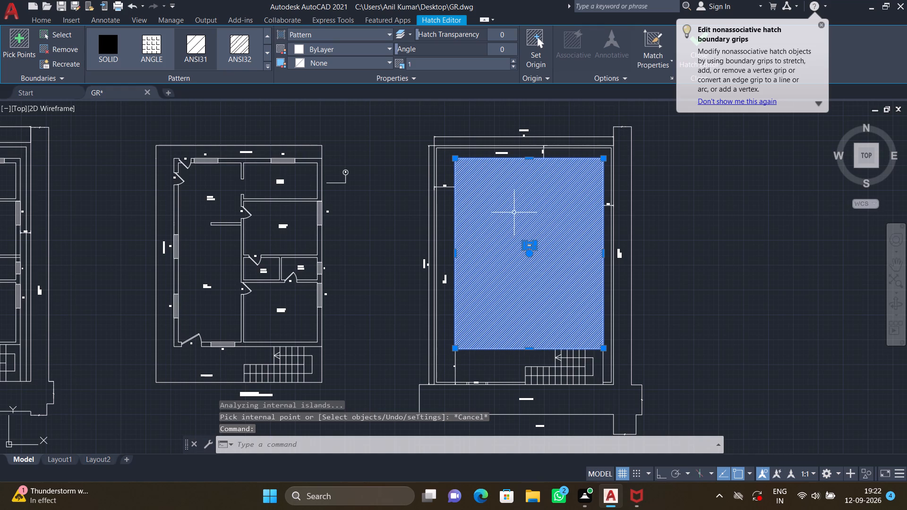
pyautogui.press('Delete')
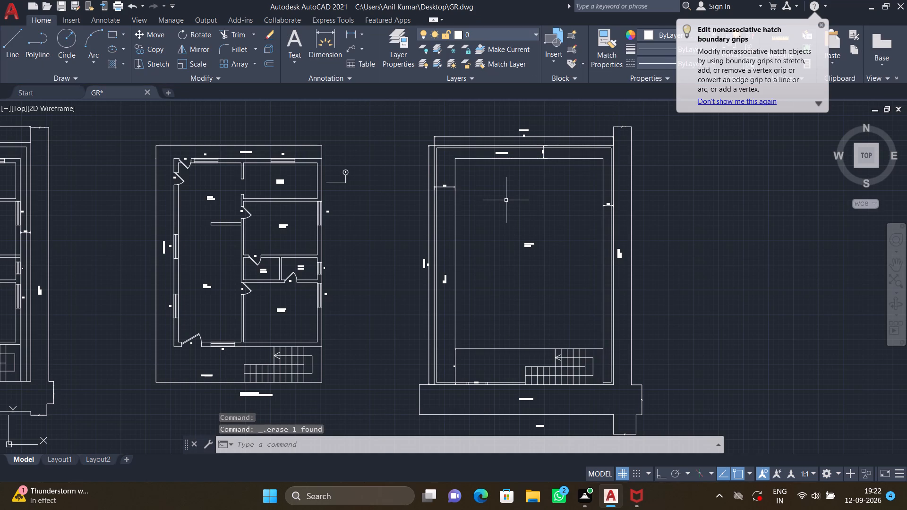
# Hatch the site plan's building area with the ANSI31 pattern at scale 10.
pyautogui.press('h')
pyautogui.press('Return')
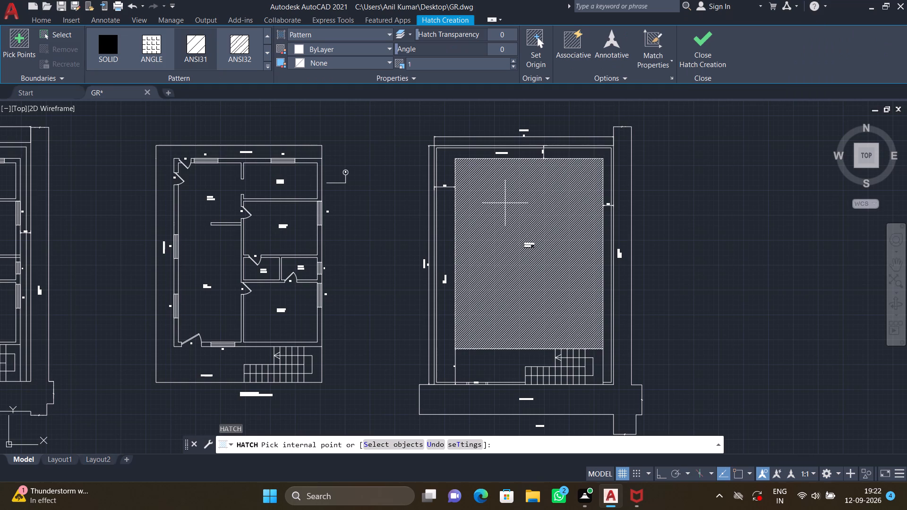
pyautogui.click(411, 62)
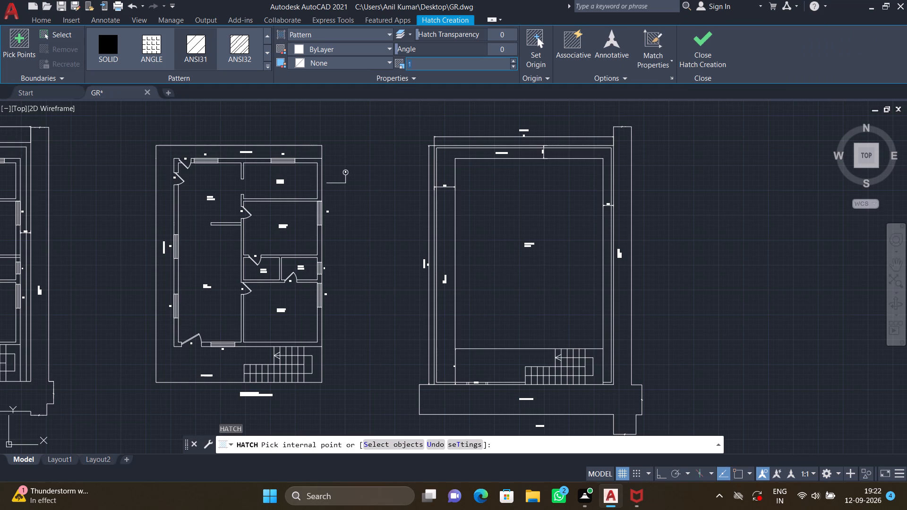
pyautogui.press('0')
pyautogui.press('BackSpace')
pyautogui.write('10')
pyautogui.press('Return')
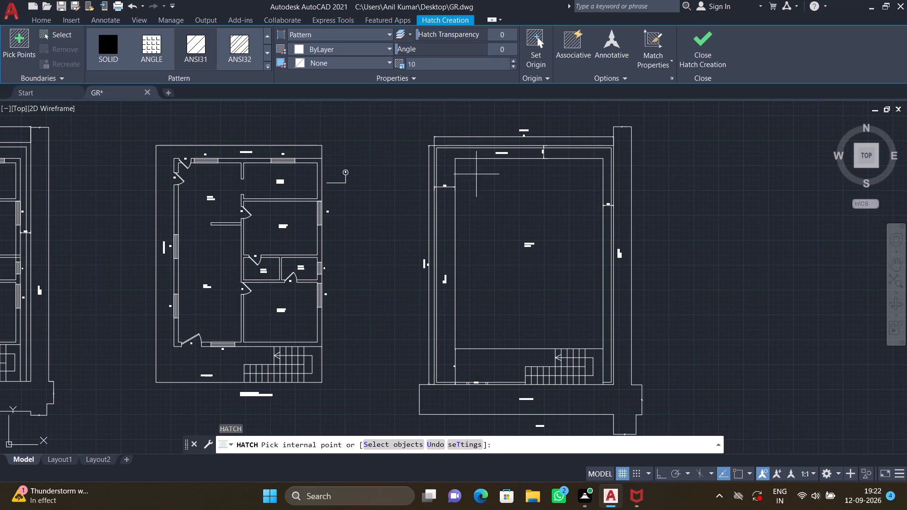
pyautogui.click(507, 223)
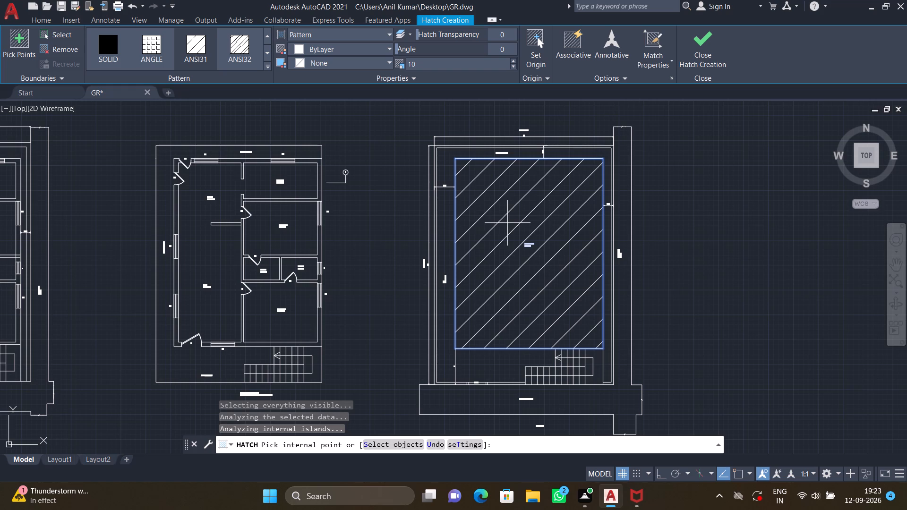
pyautogui.press('Return')
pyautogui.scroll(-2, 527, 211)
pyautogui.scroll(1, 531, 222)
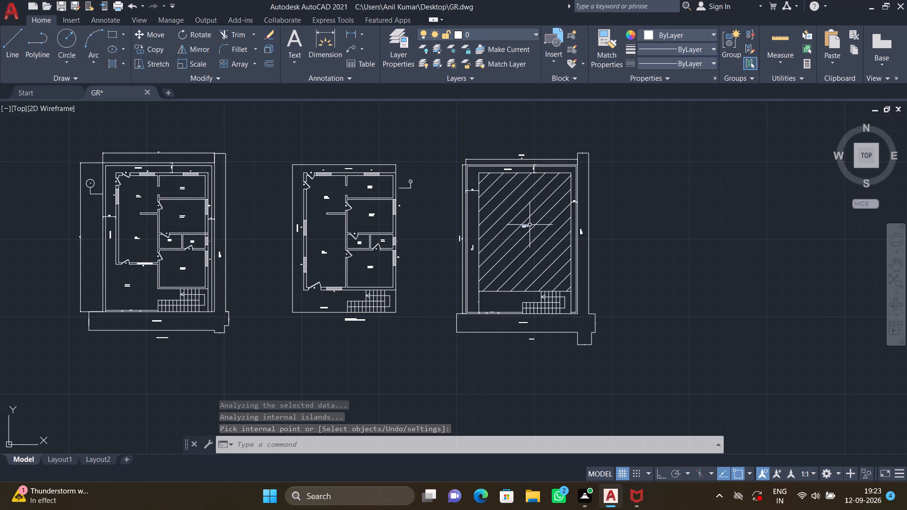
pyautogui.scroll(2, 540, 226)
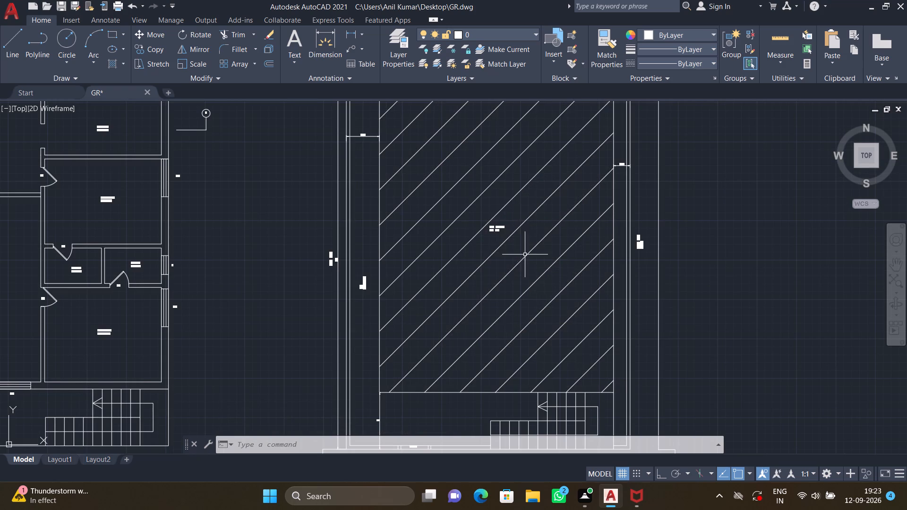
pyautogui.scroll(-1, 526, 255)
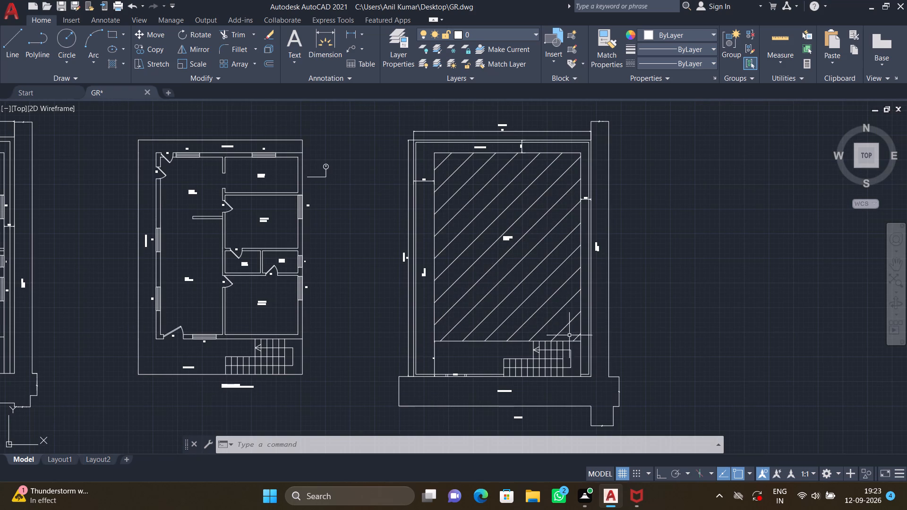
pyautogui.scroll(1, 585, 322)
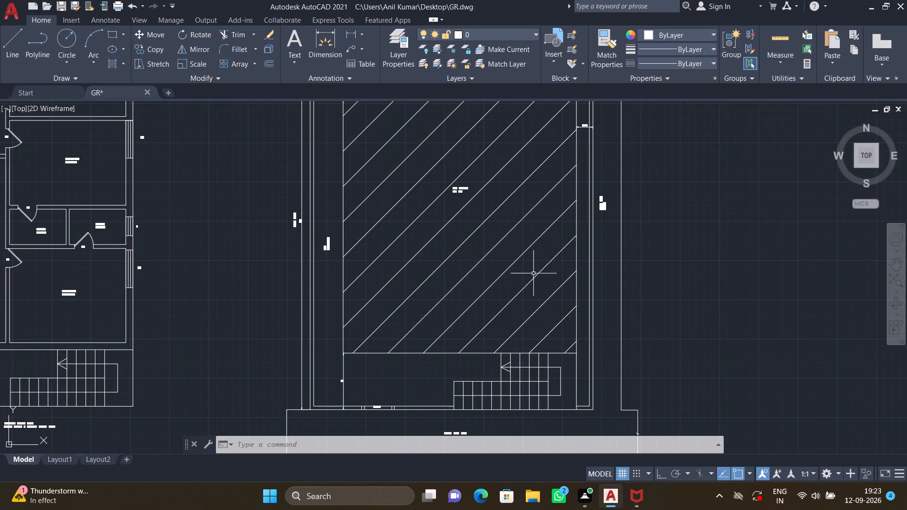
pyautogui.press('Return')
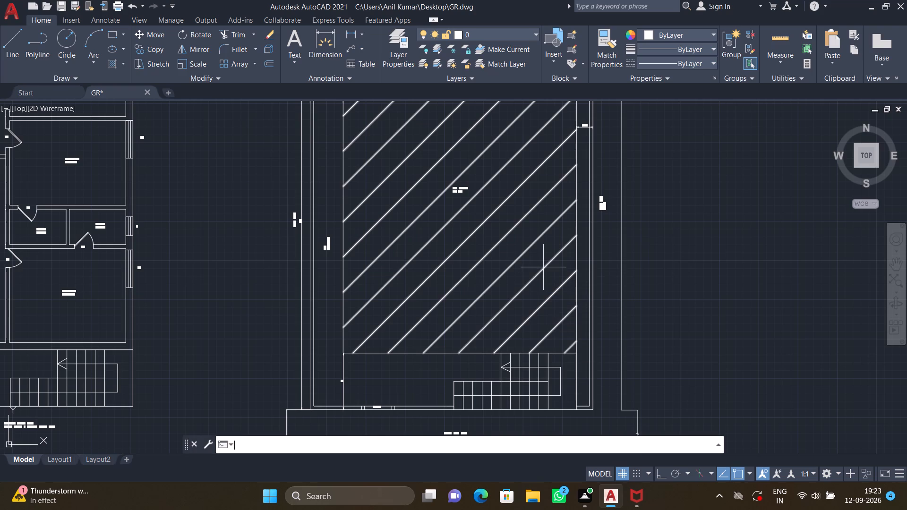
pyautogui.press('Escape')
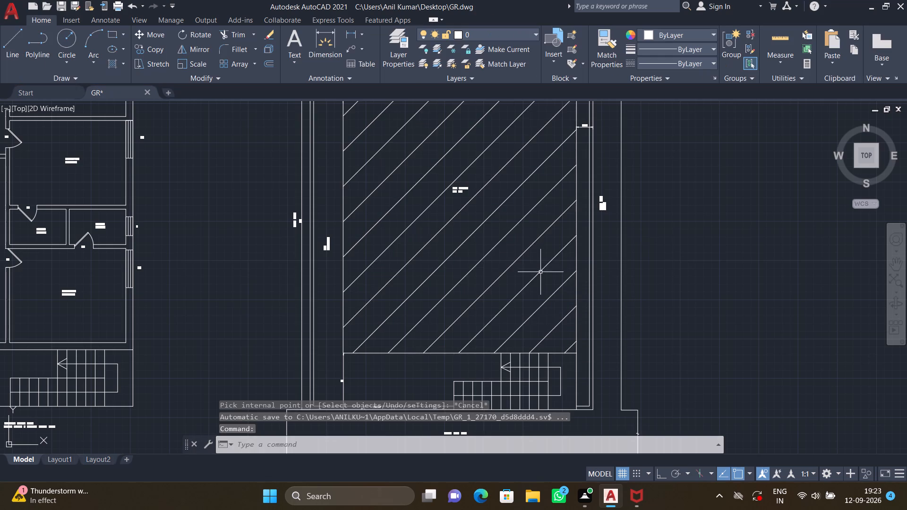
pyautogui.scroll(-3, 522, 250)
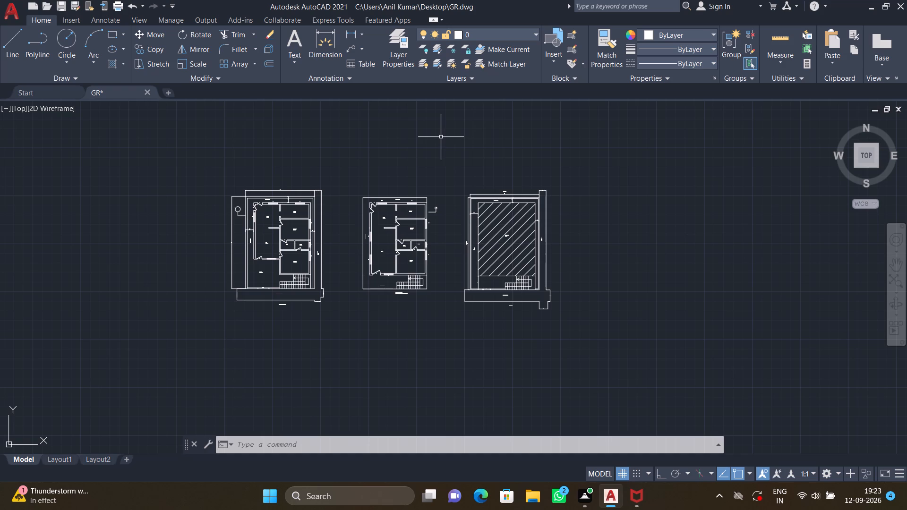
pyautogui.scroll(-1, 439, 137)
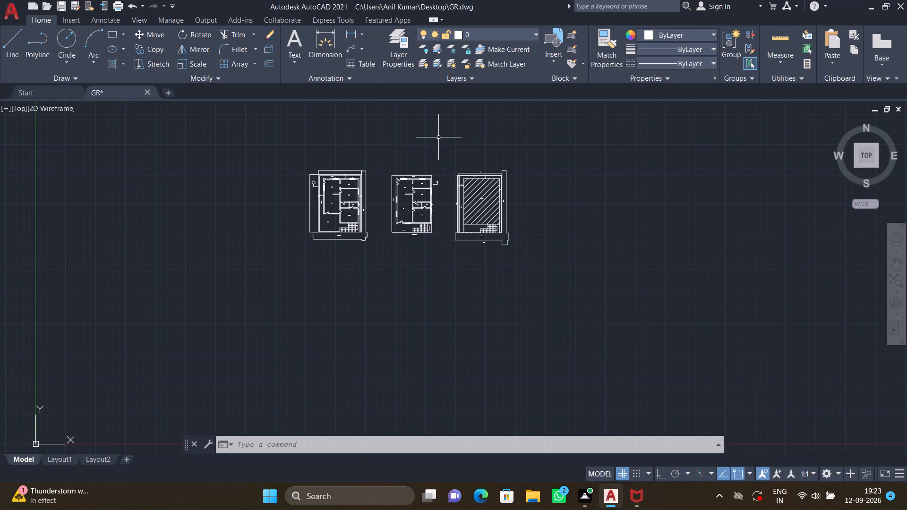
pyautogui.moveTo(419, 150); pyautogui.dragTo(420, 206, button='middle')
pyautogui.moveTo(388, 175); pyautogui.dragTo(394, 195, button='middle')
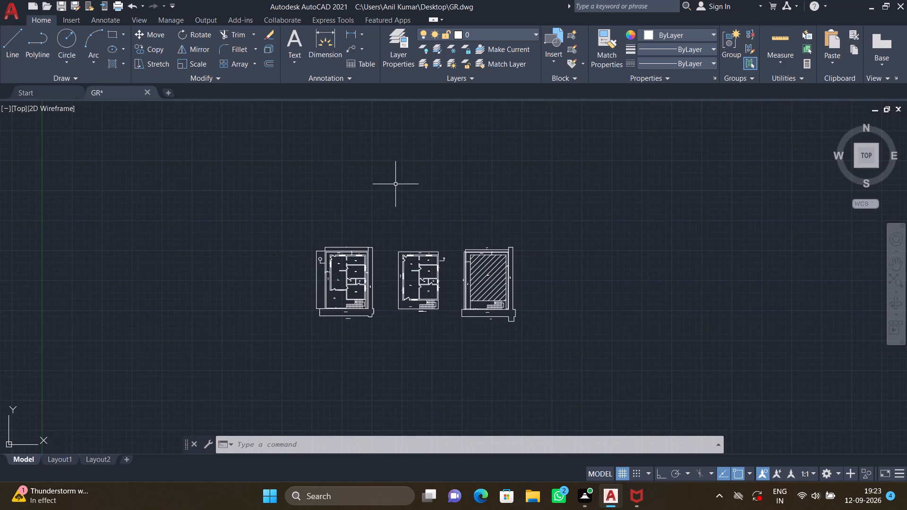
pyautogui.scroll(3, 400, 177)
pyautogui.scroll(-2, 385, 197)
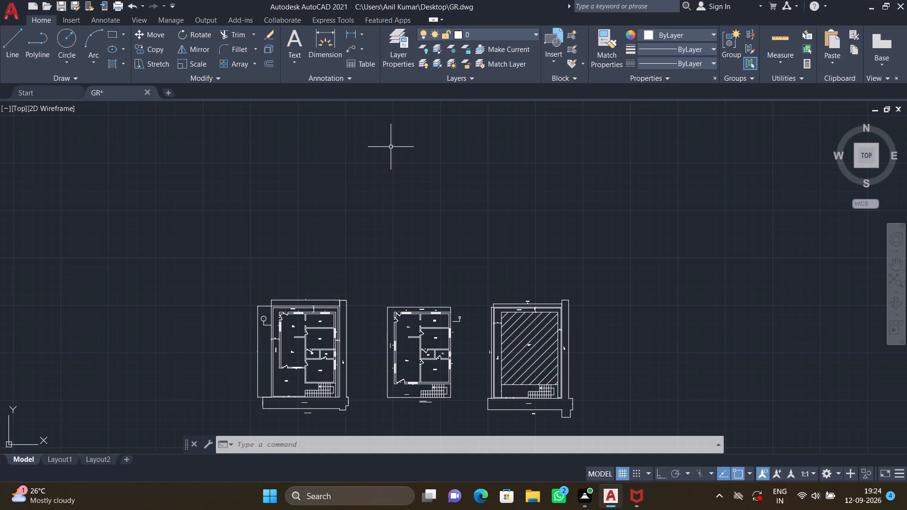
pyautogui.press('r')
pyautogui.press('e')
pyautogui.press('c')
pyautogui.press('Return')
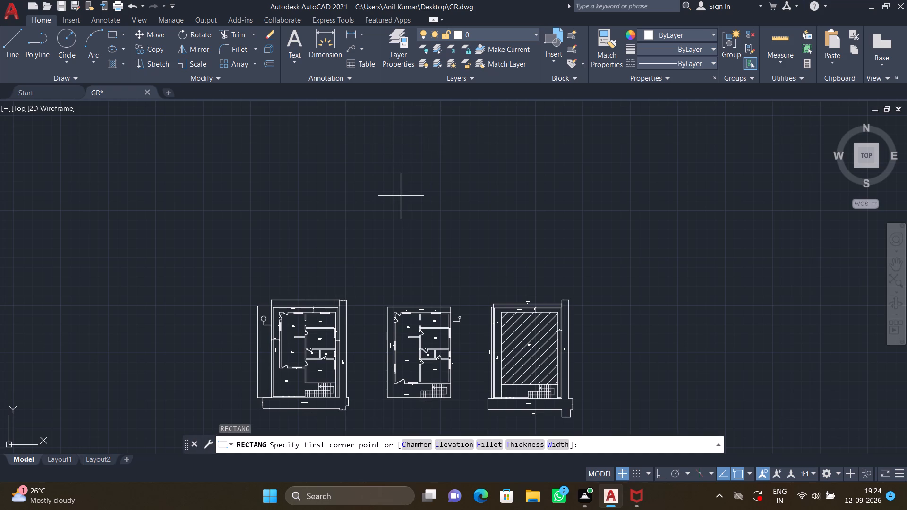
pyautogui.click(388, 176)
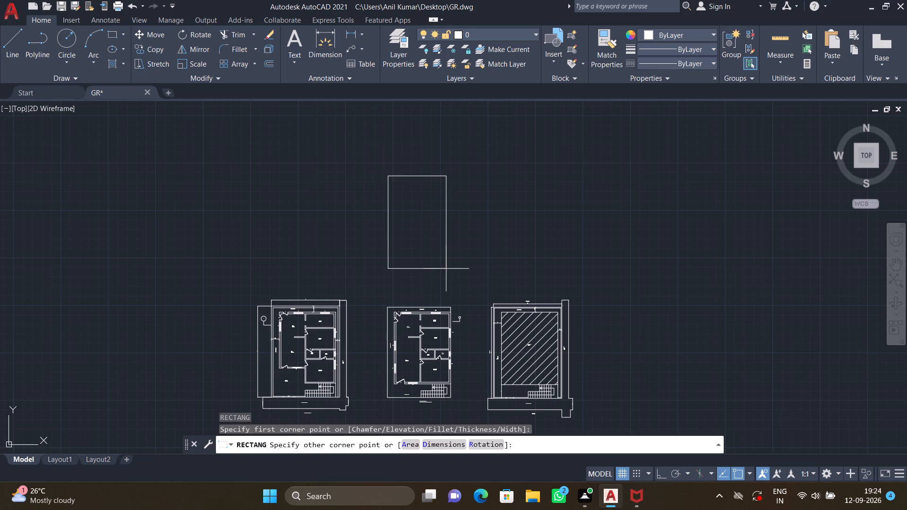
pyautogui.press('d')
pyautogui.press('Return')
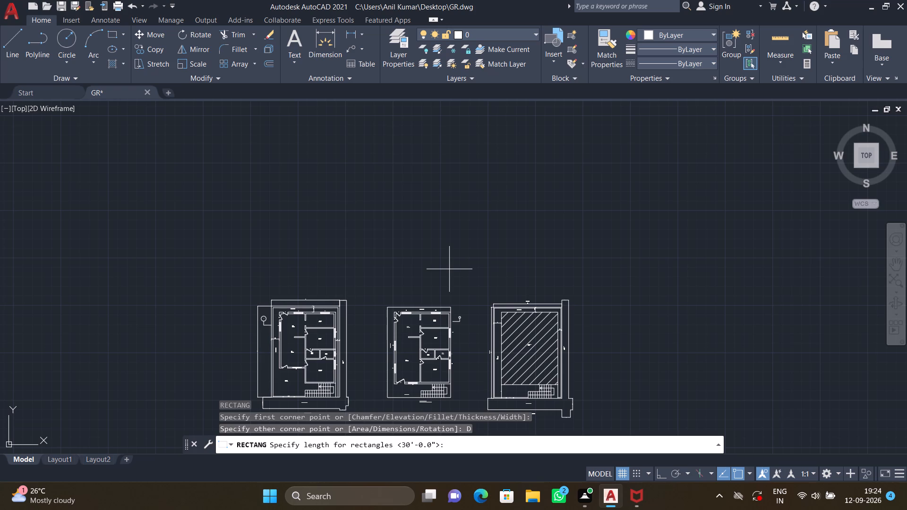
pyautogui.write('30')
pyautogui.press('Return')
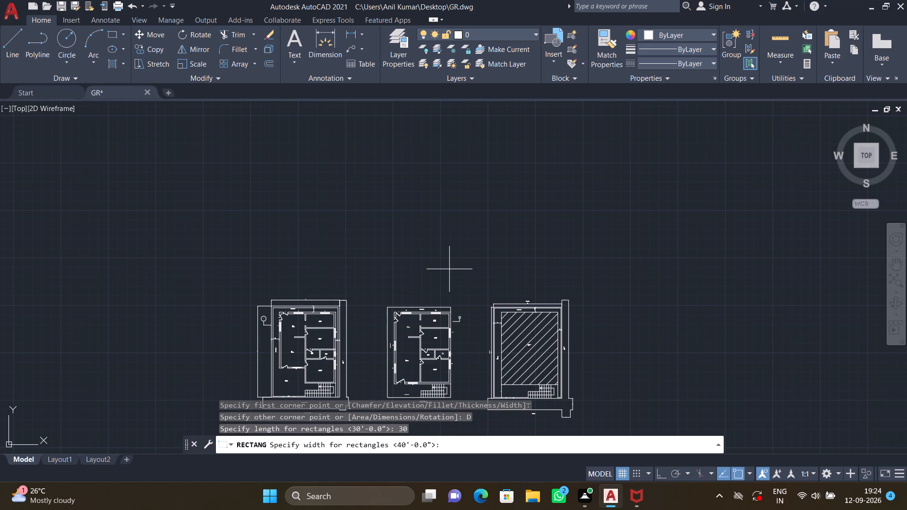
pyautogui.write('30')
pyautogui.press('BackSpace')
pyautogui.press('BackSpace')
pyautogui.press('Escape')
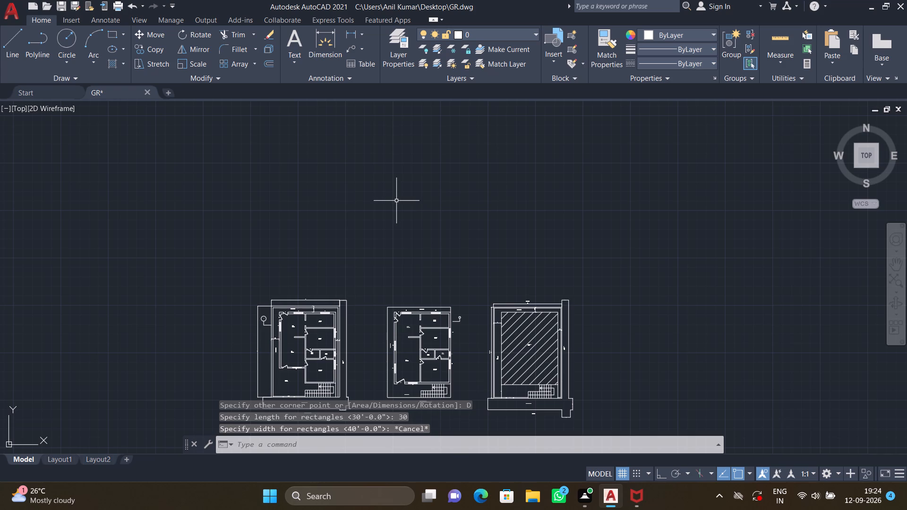
# Draw a 30' by 30' rectangle in the empty space above the middle floor plan.
pyautogui.write('REC')
pyautogui.press('Return')
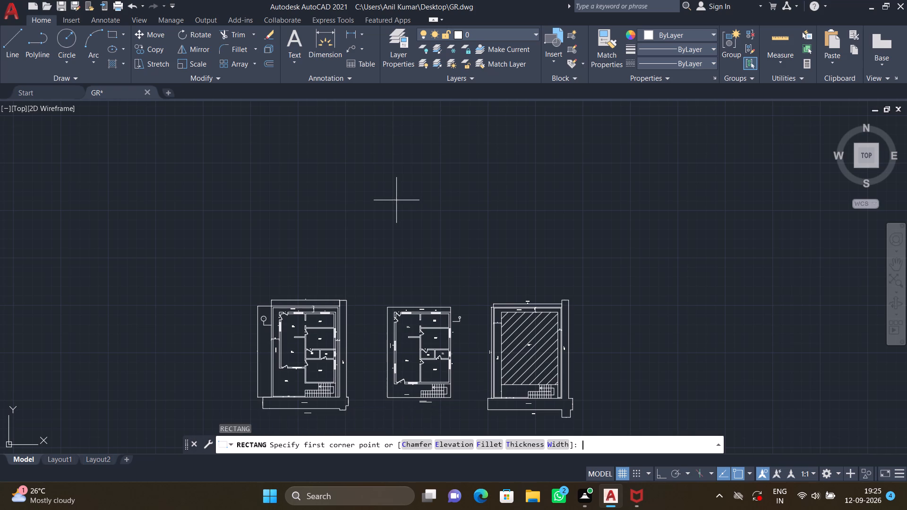
pyautogui.click(383, 176)
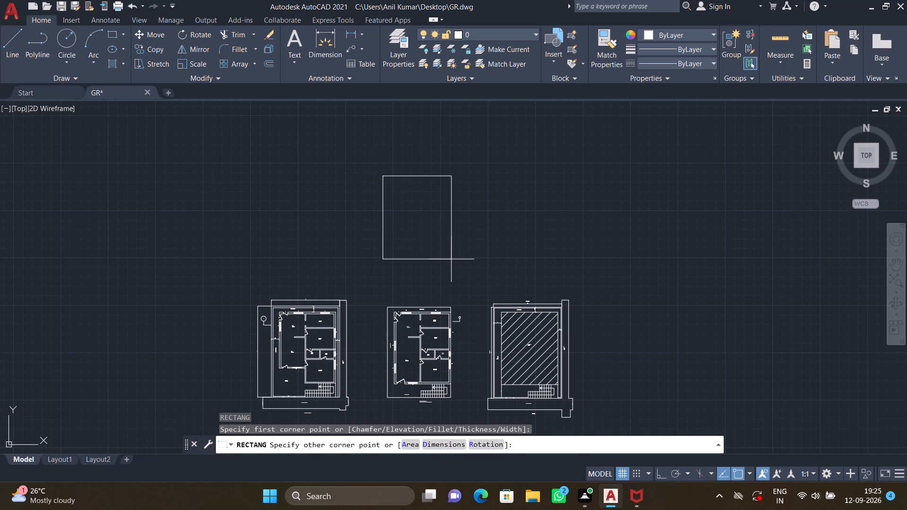
pyautogui.press('d')
pyautogui.press('Return')
pyautogui.write("30'")
pyautogui.press('Return')
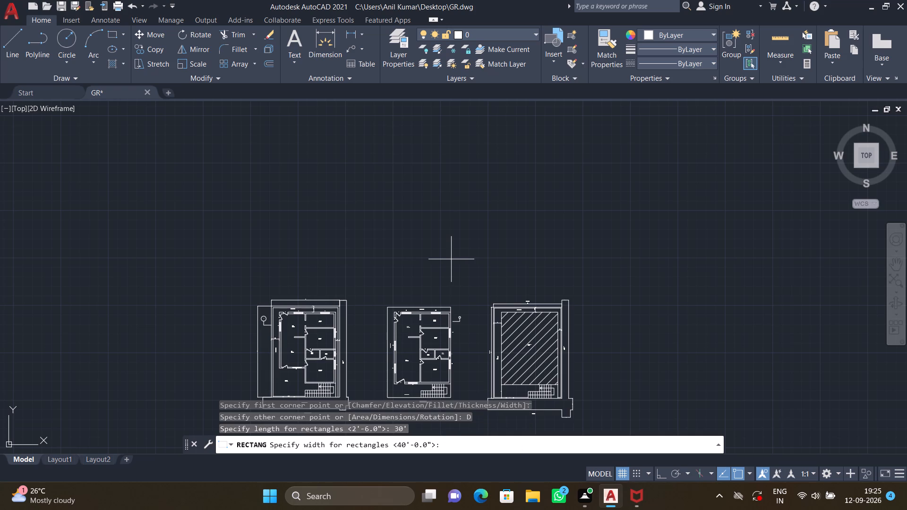
pyautogui.write("30'")
pyautogui.press('Return')
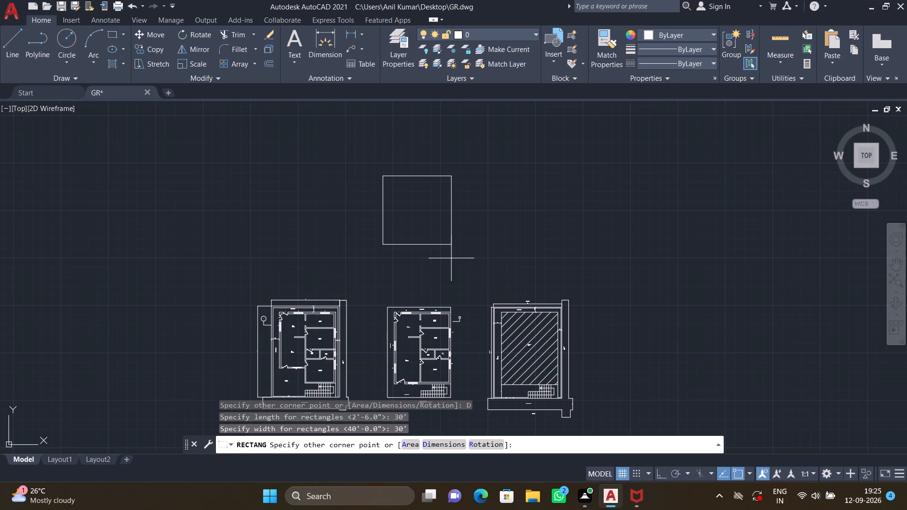
pyautogui.click(457, 262)
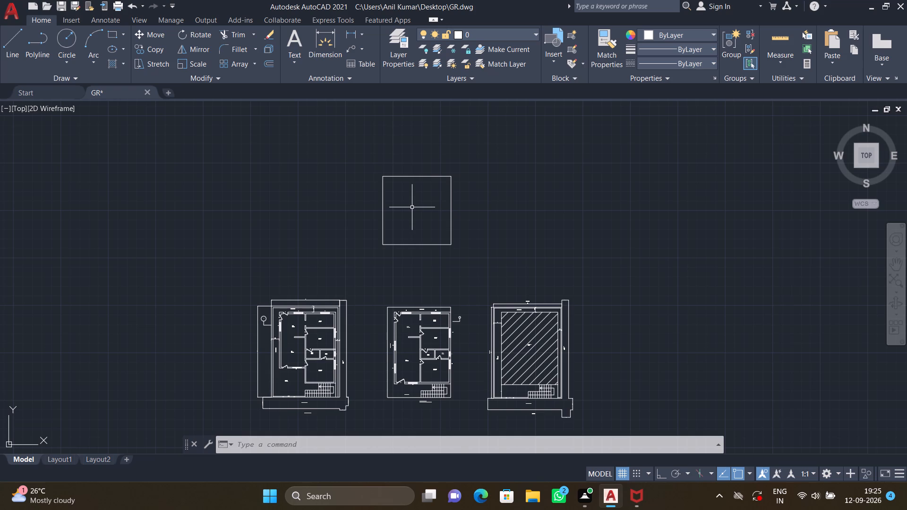
# Explode the new 30' square above the middle floor plan into separate lines.
pyautogui.scroll(1, 405, 181)
pyautogui.press('c')
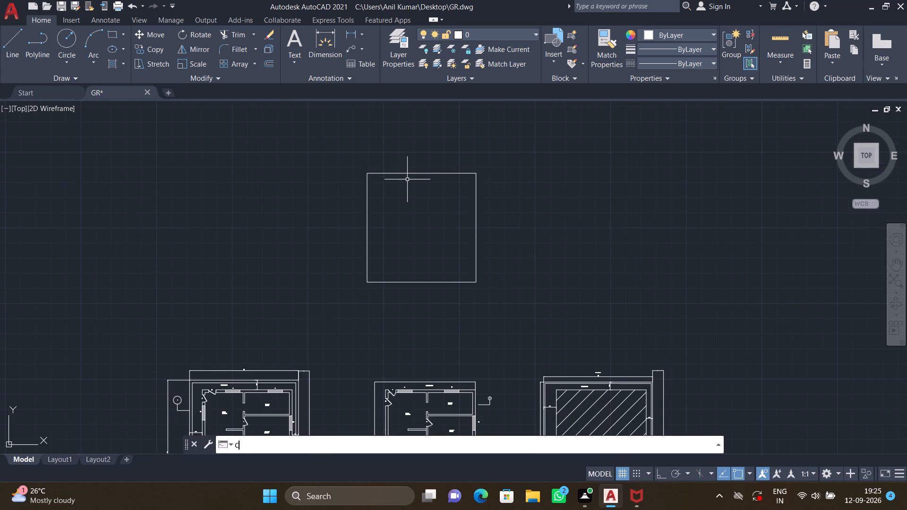
pyautogui.press('Escape')
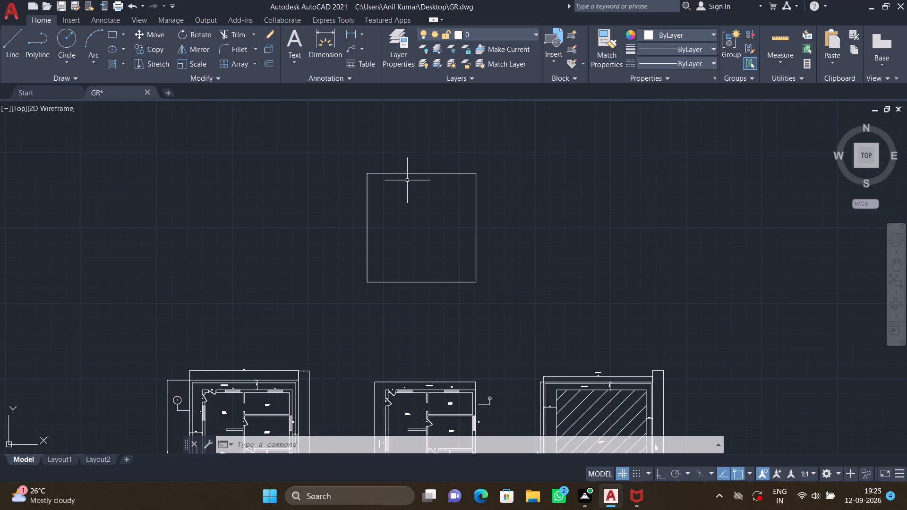
pyautogui.press('x')
pyautogui.press('Return')
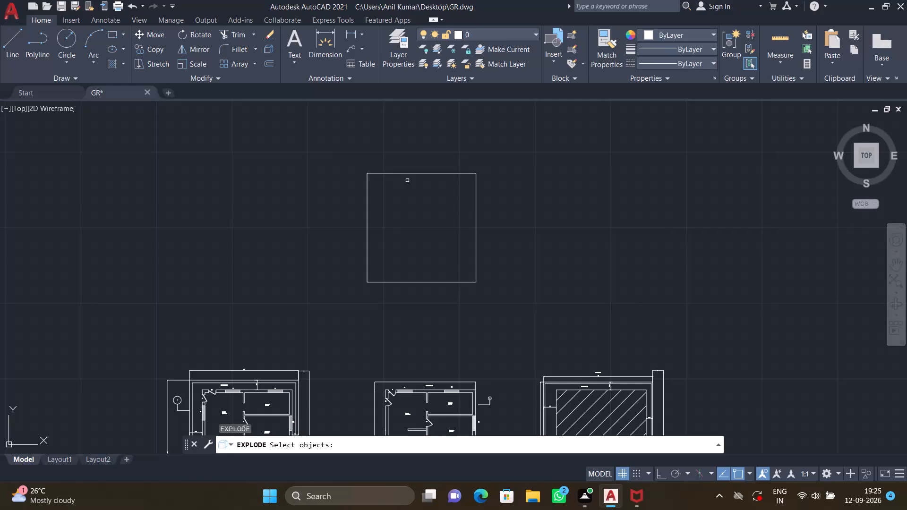
pyautogui.click(410, 173)
pyautogui.press('Return')
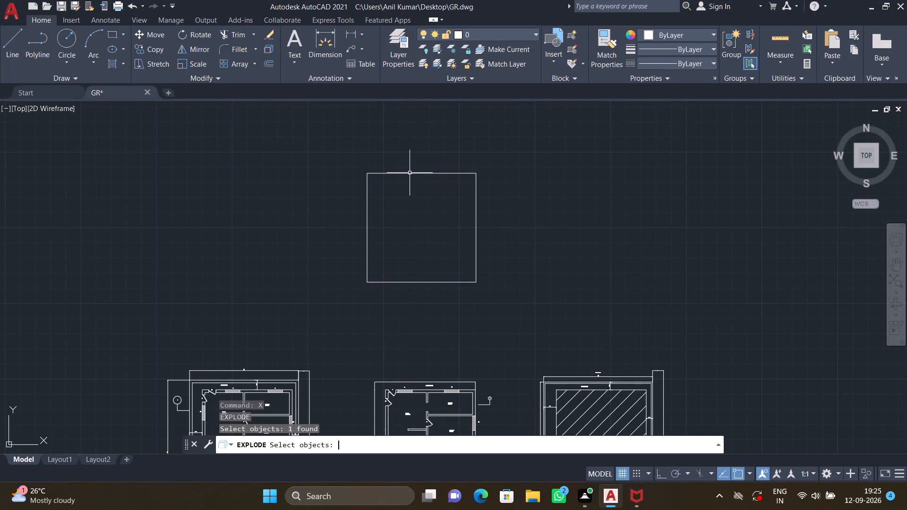
# Offset the top edge of the exploded square outward by 5".
pyautogui.scroll(1, 408, 183)
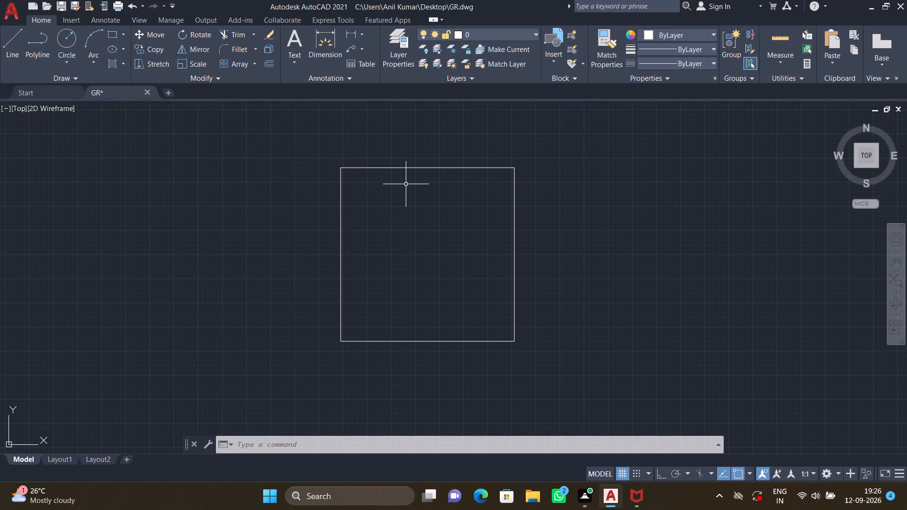
pyautogui.press('o')
pyautogui.press('Return')
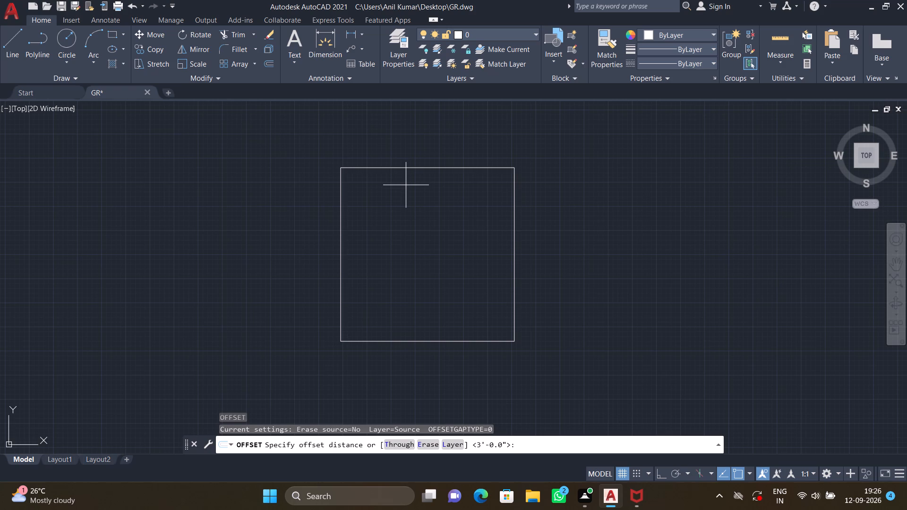
pyautogui.press('5')
pyautogui.hotkey('shift', '"')
pyautogui.press('Return')
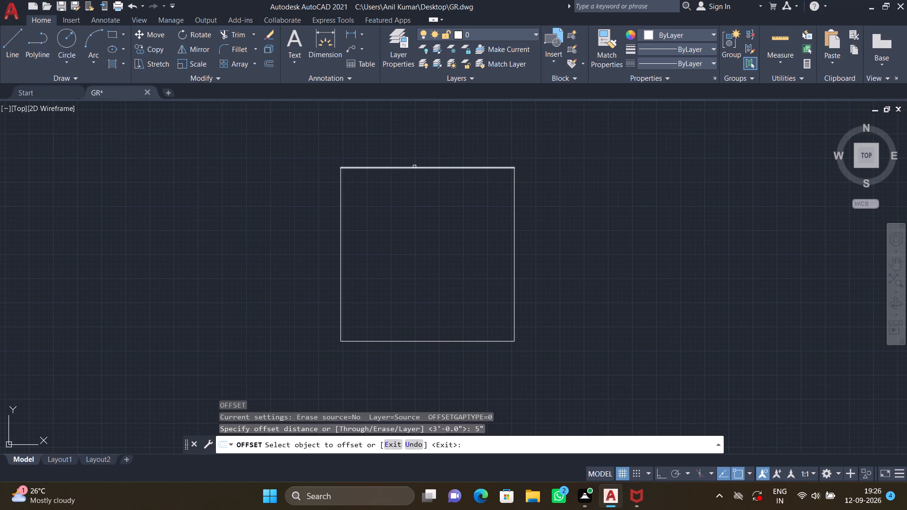
pyautogui.click(414, 167)
pyautogui.click(415, 161)
pyautogui.press('Return')
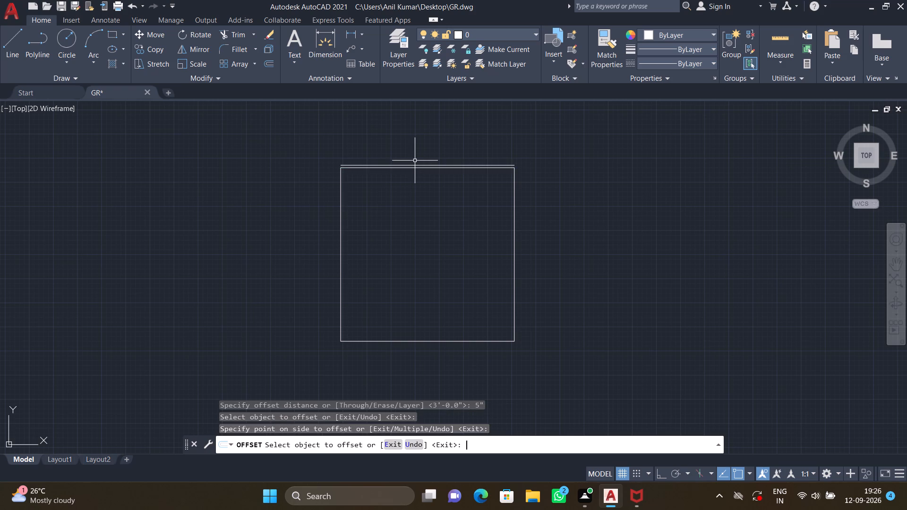
# Offset the line just above the square's top edge upward by 3'0".
pyautogui.scroll(2, 415, 161)
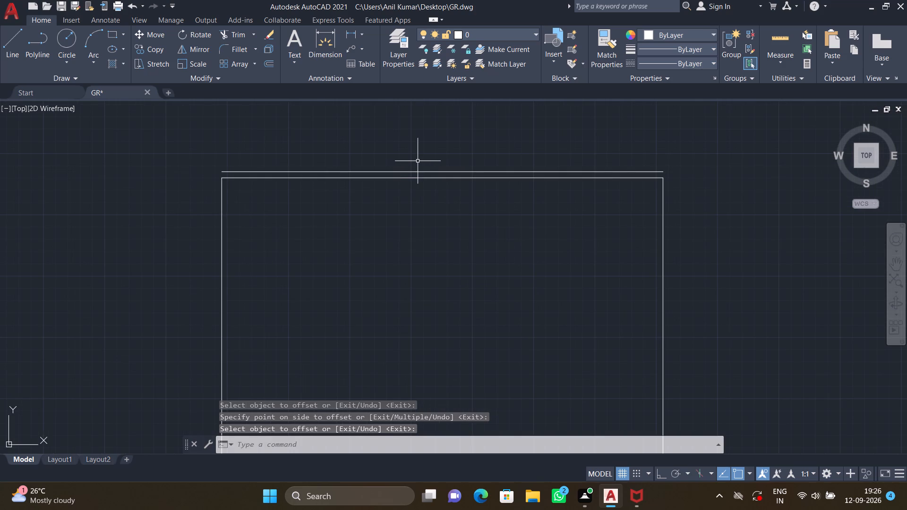
pyautogui.press('o')
pyautogui.press('Return')
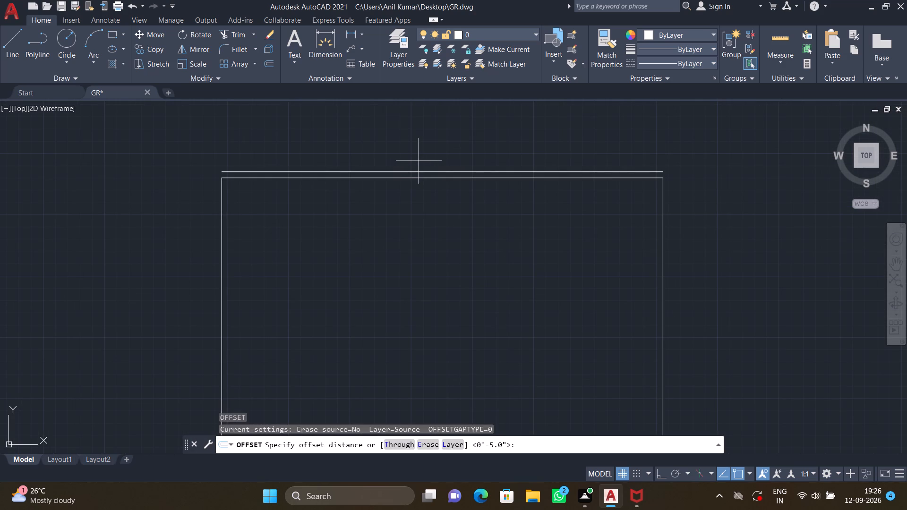
pyautogui.write("3'")
pyautogui.write('0"')
pyautogui.press('Return')
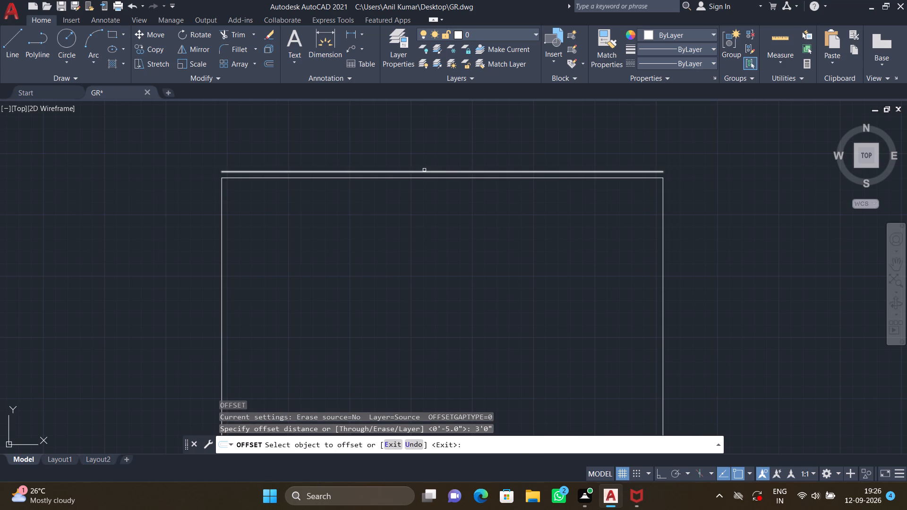
pyautogui.click(424, 170)
pyautogui.click(424, 147)
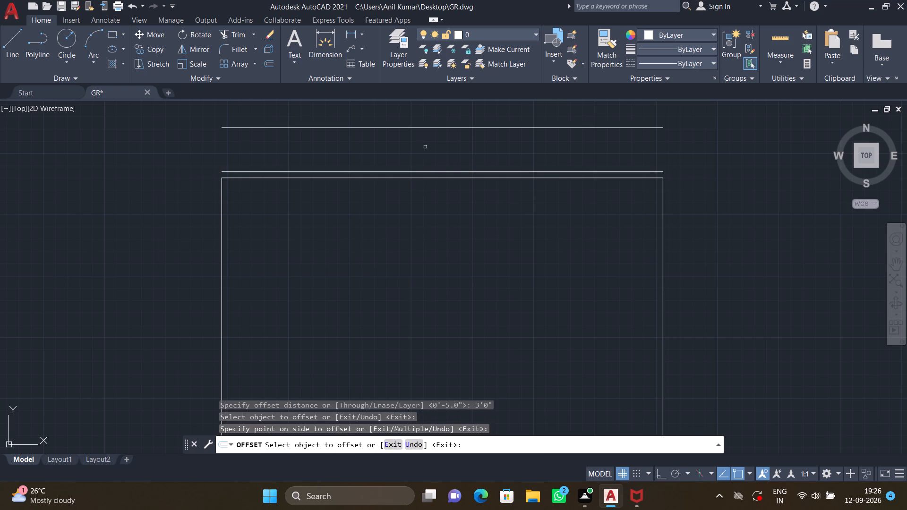
pyautogui.press('Return')
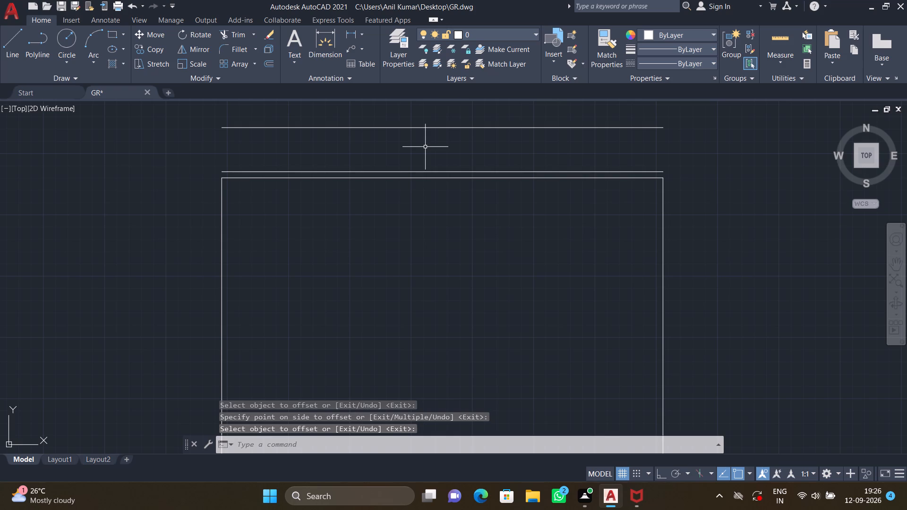
# Offset the bottom edge of the exploded square outward by 5".
pyautogui.scroll(-2, 426, 147)
pyautogui.moveTo(429, 316); pyautogui.dragTo(425, 288, button='middle')
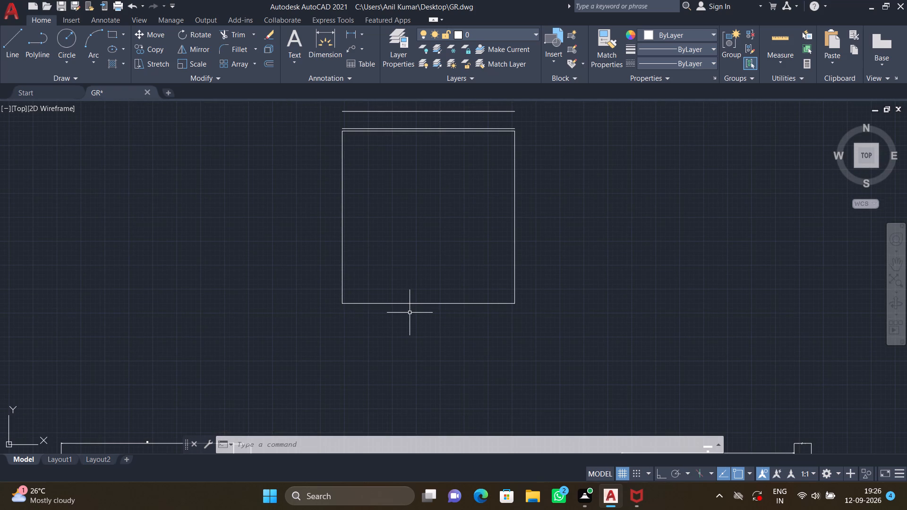
pyautogui.scroll(1, 409, 313)
pyautogui.press('o')
pyautogui.press('Return')
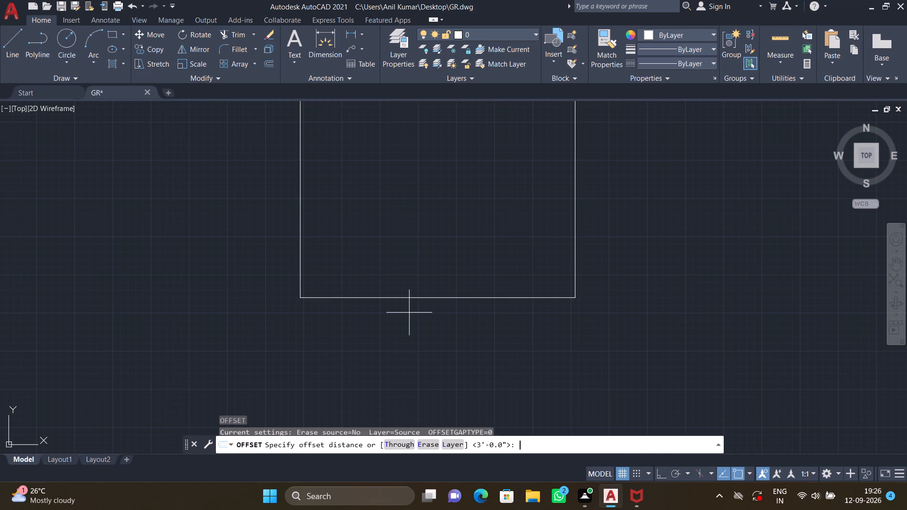
pyautogui.write('5"')
pyautogui.press('Return')
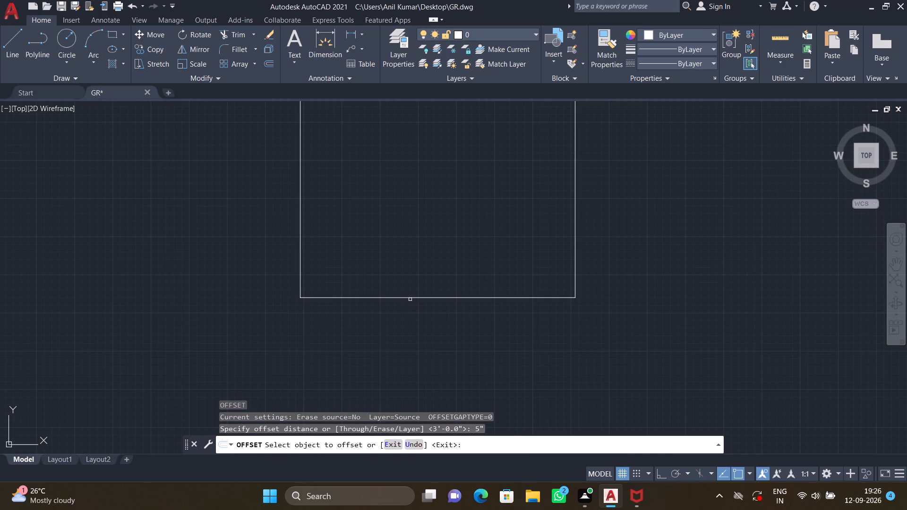
pyautogui.click(411, 297)
pyautogui.click(412, 305)
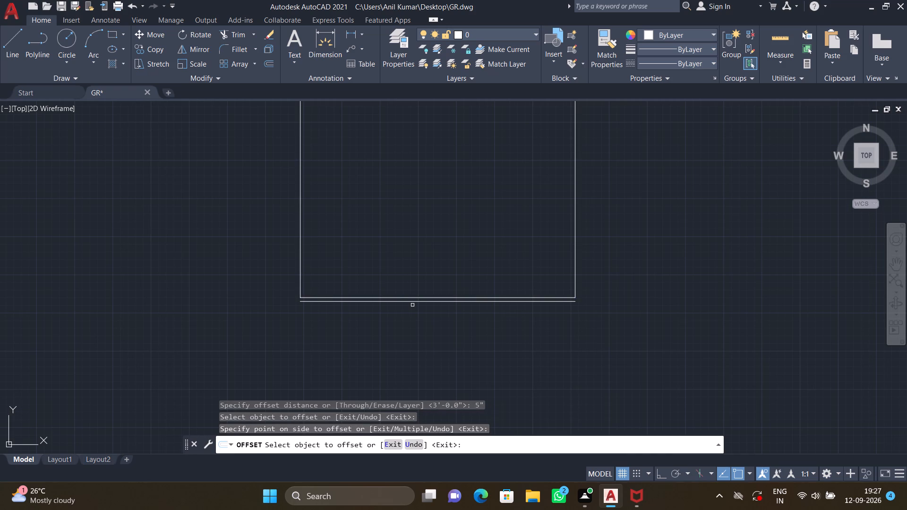
pyautogui.press('Return')
# Offset the new line below the square's bottom edge downward by 1'6".
pyautogui.press('o')
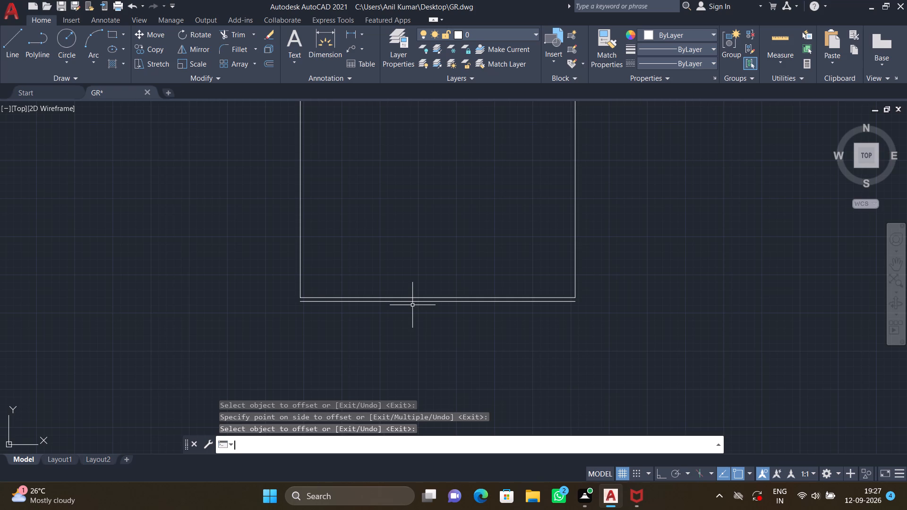
pyautogui.press('Return')
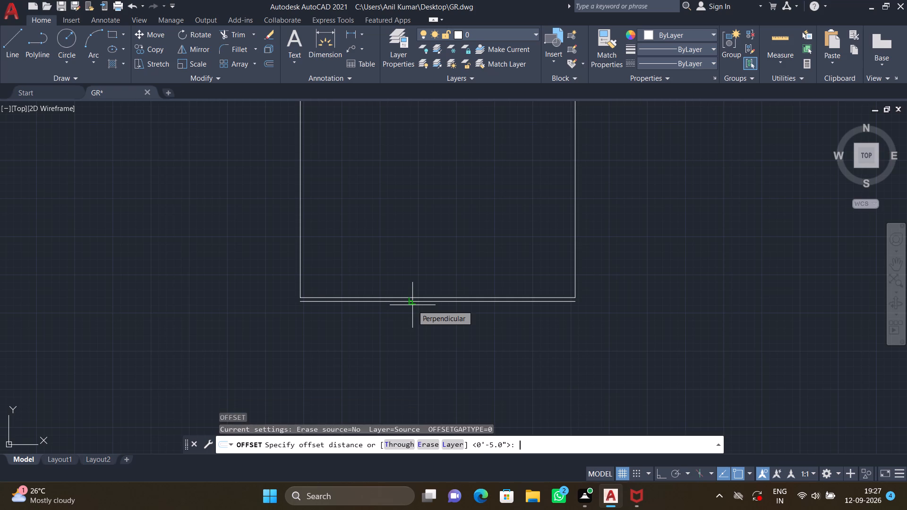
pyautogui.write("1'")
pyautogui.write('6"')
pyautogui.press('Return')
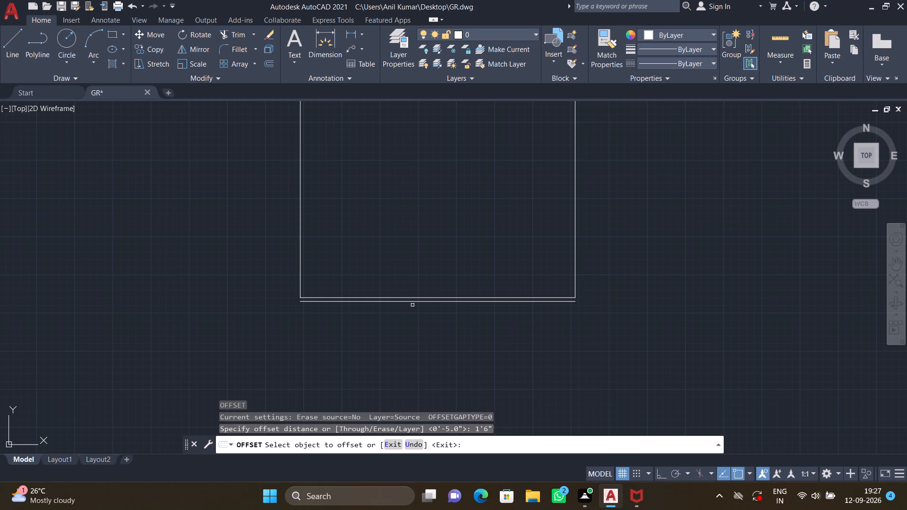
pyautogui.click(422, 302)
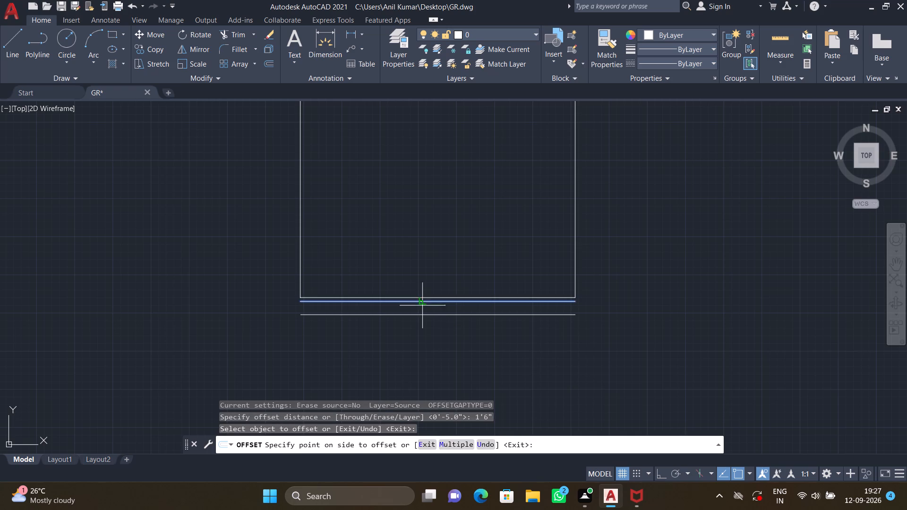
pyautogui.click(422, 342)
pyautogui.press('Return')
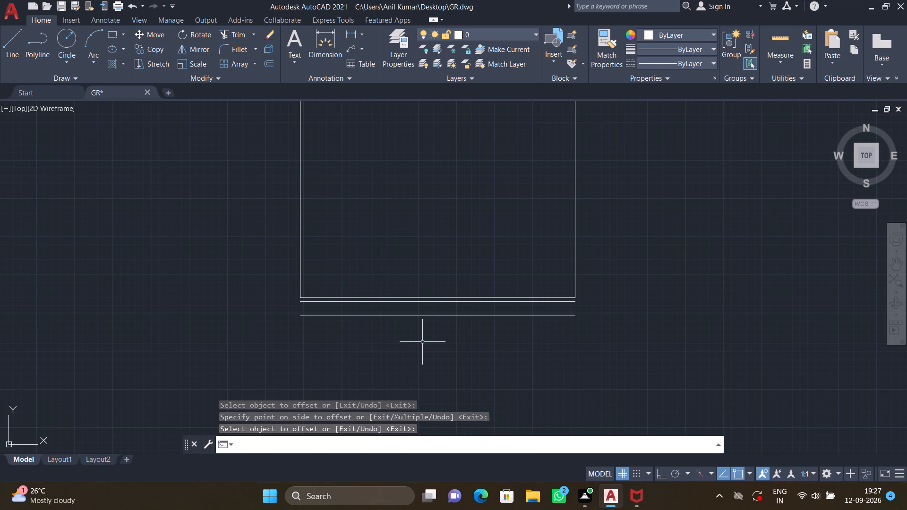
# Offset the left and right edges of the square inward by 9" to form the side wall lines.
pyautogui.scroll(-1, 420, 342)
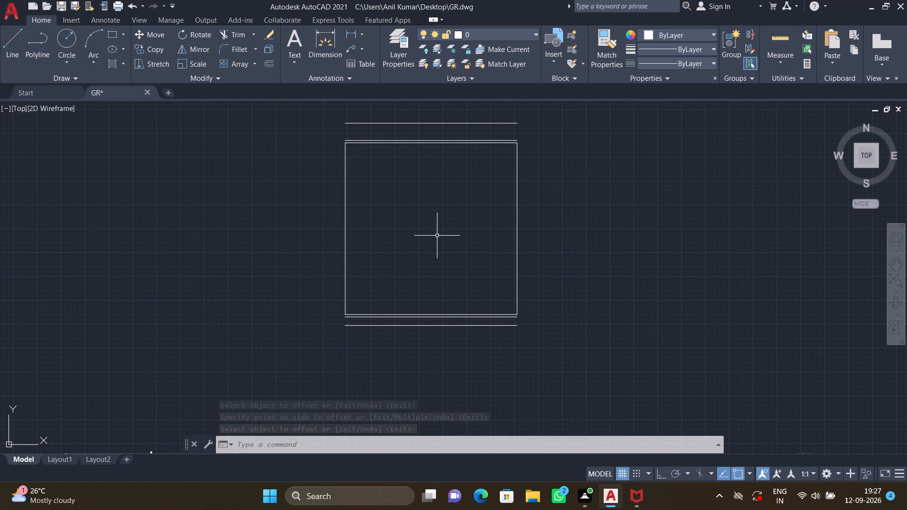
pyautogui.scroll(-2, 440, 234)
pyautogui.scroll(2, 481, 232)
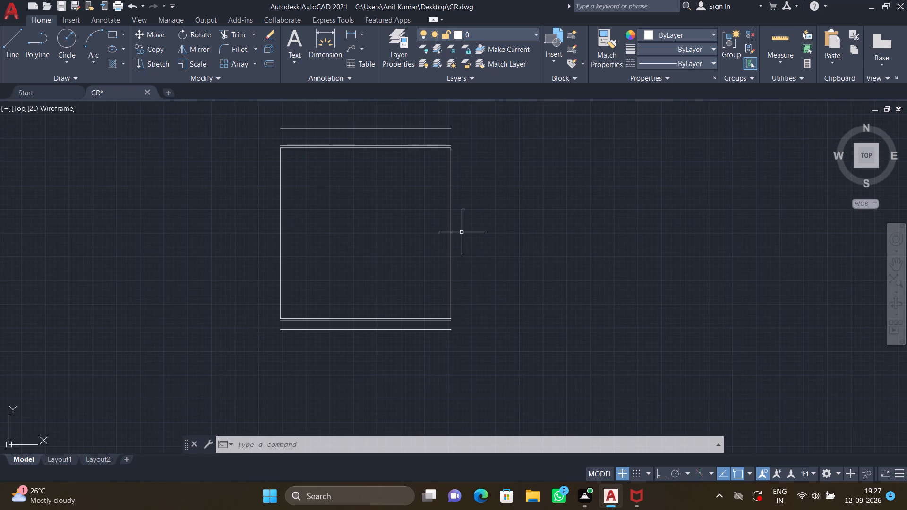
pyautogui.press('o')
pyautogui.press('Return')
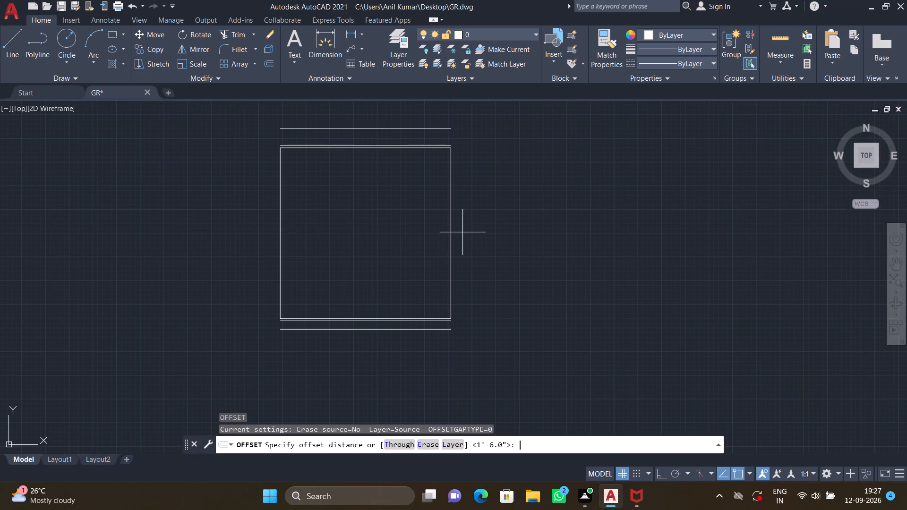
pyautogui.write('9"')
pyautogui.press('Return')
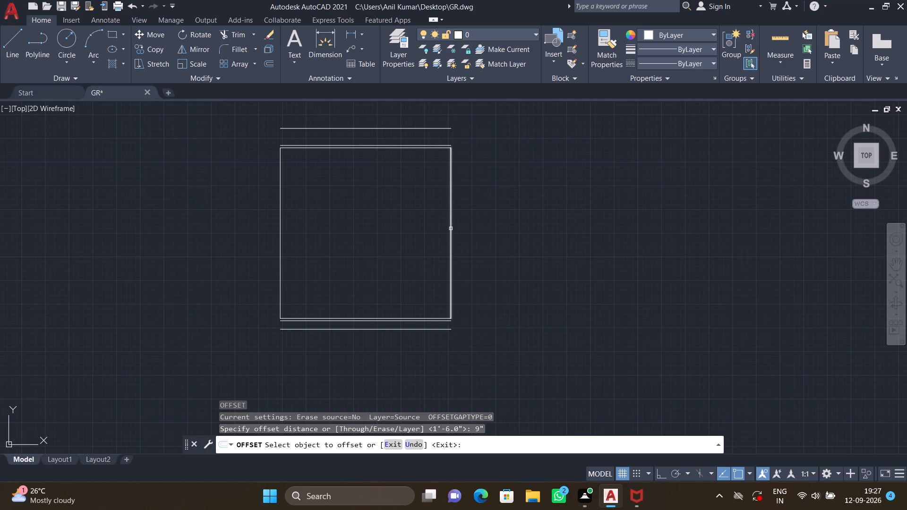
pyautogui.click(450, 229)
pyautogui.click(434, 227)
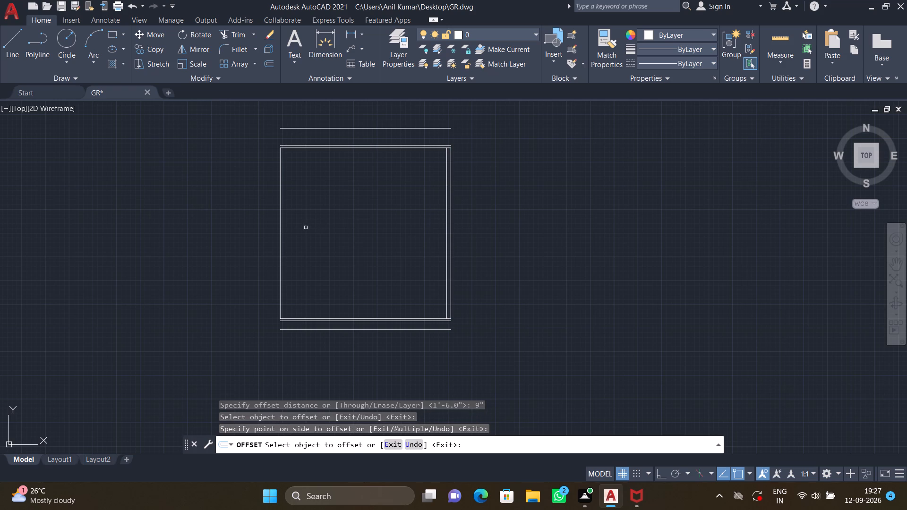
pyautogui.click(281, 221)
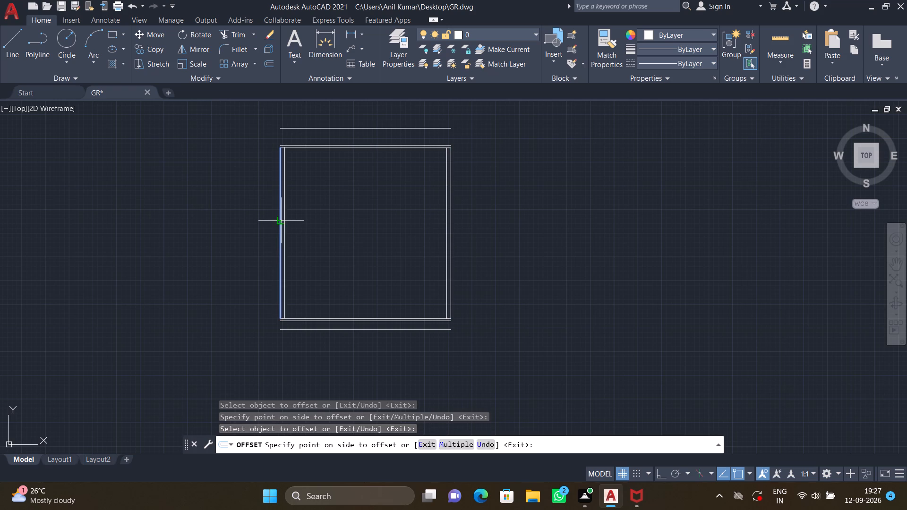
pyautogui.click(287, 221)
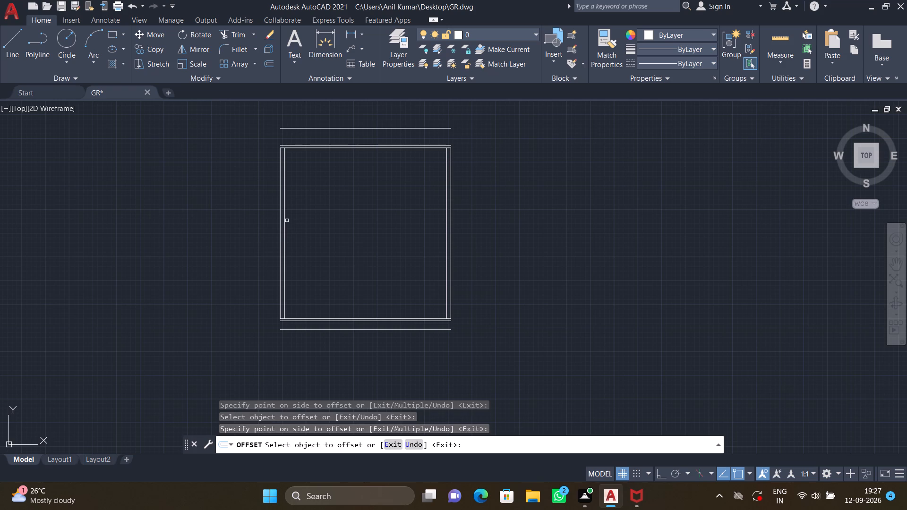
pyautogui.press('Return')
# Extend the two left wall lines down through the 5" offset line to the lowest horizontal line.
pyautogui.scroll(1, 257, 340)
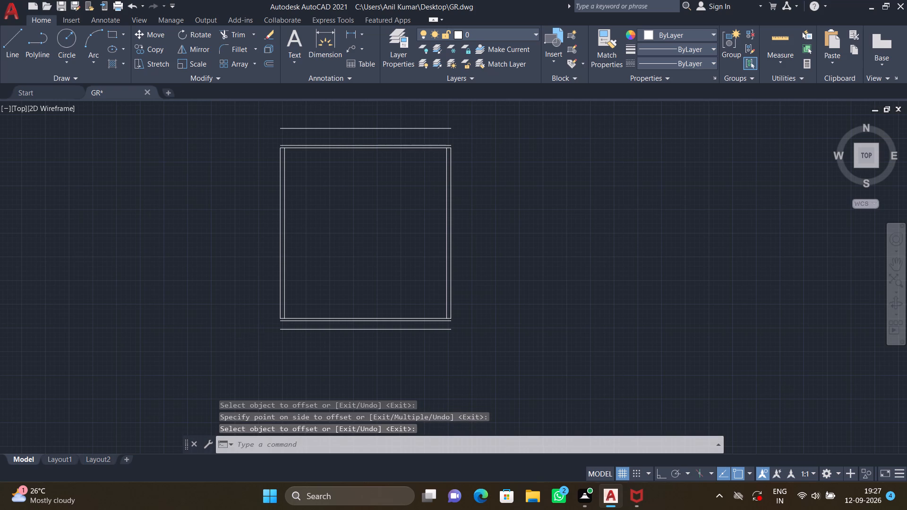
pyautogui.scroll(1, 278, 327)
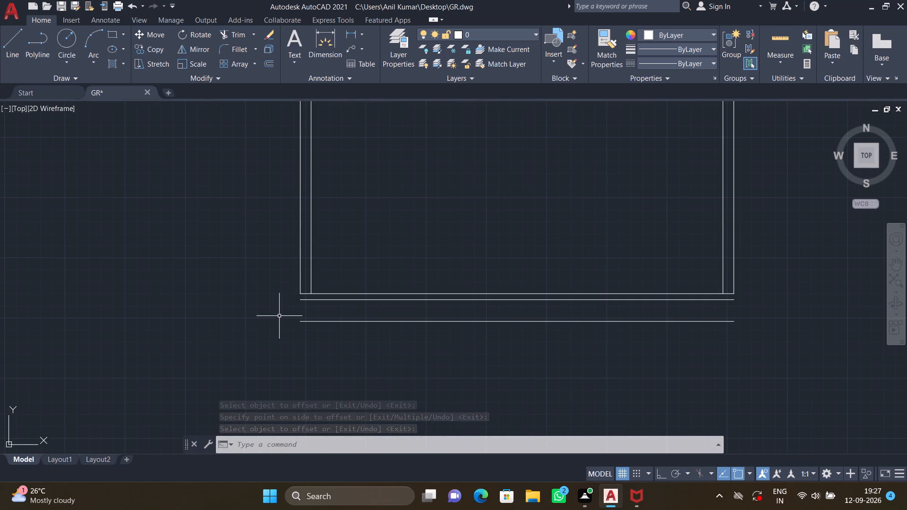
pyautogui.scroll(1, 286, 311)
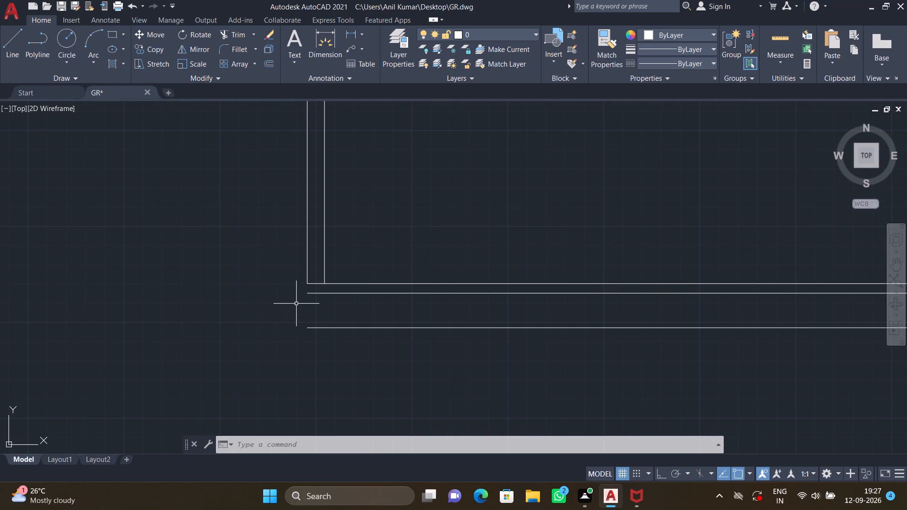
pyautogui.scroll(1, 296, 304)
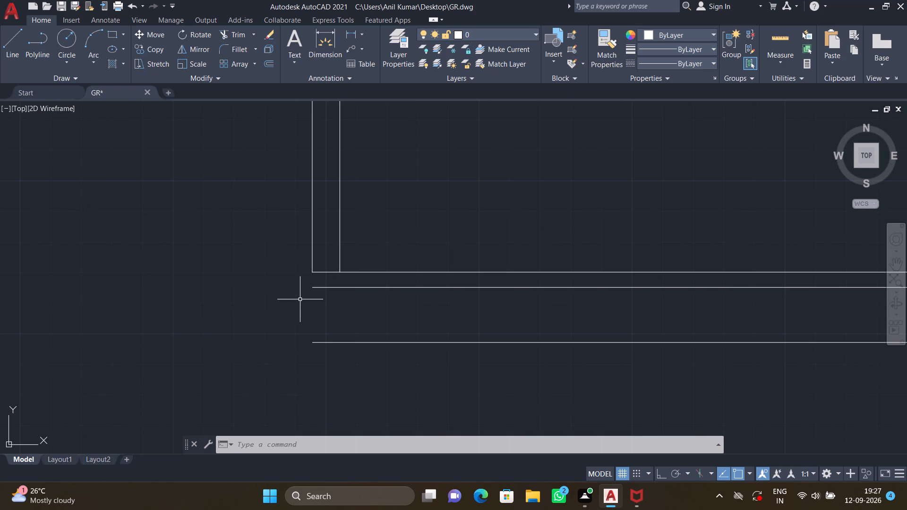
pyautogui.write('EX')
pyautogui.press('Return')
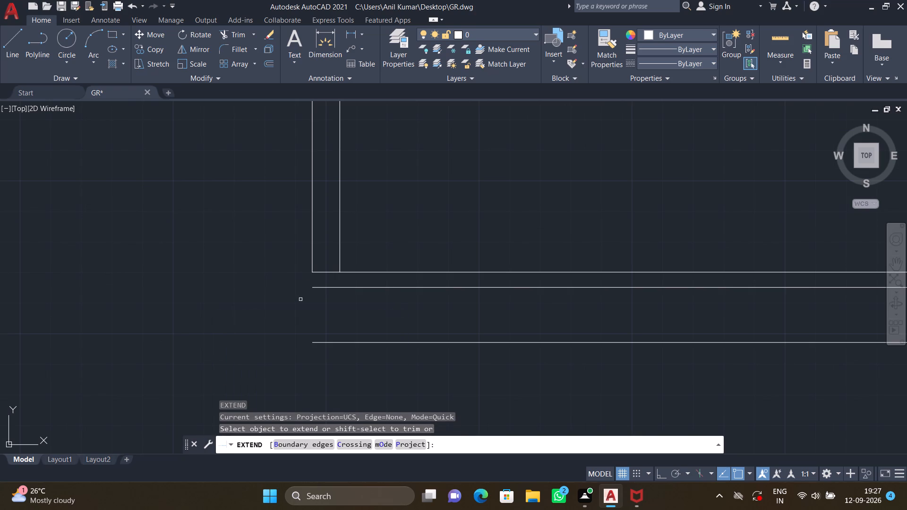
pyautogui.click(311, 246)
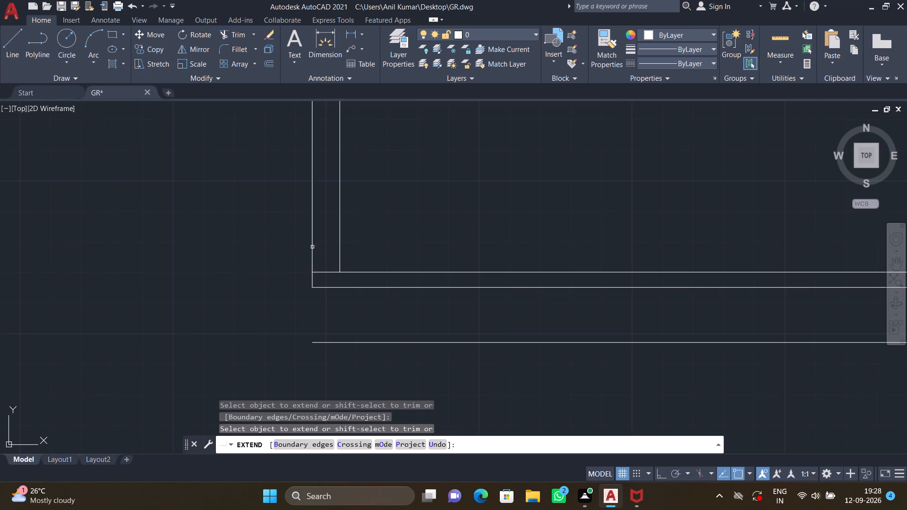
pyautogui.click(313, 265)
pyautogui.click(341, 264)
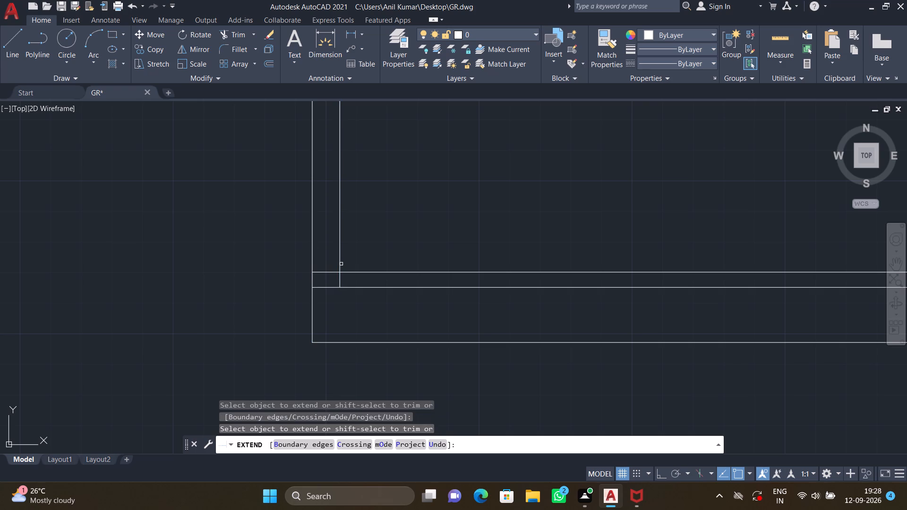
pyautogui.click(339, 286)
# Extend the two right wall lines down through the 5" offset line to the lowest horizontal line.
pyautogui.scroll(-3, 384, 255)
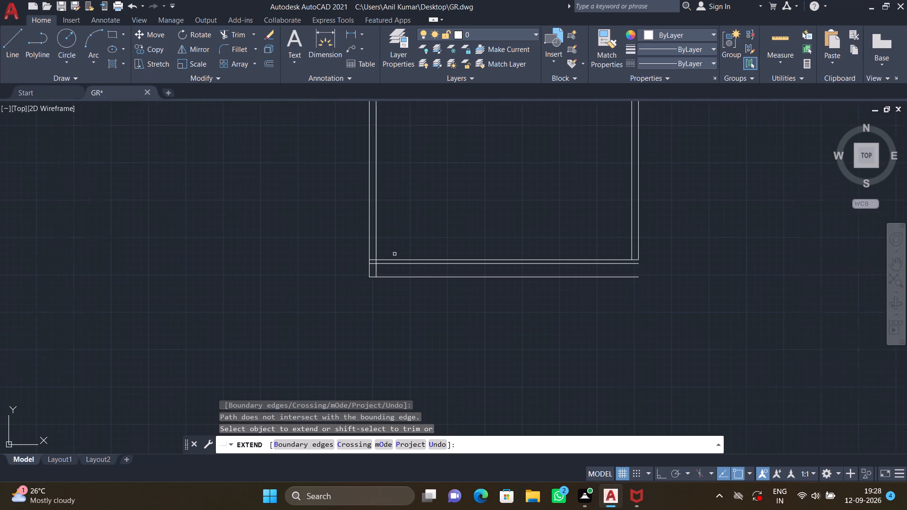
pyautogui.scroll(-1, 659, 260)
pyautogui.scroll(5, 658, 260)
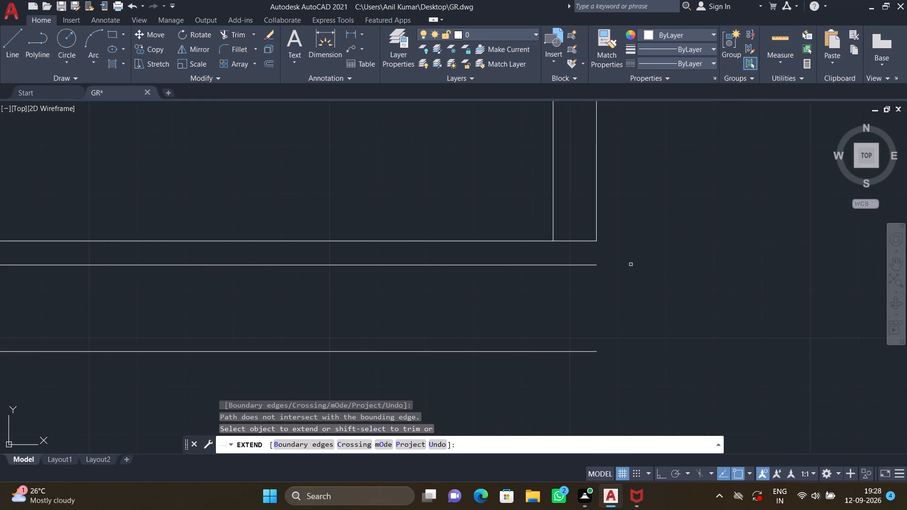
pyautogui.click(596, 225)
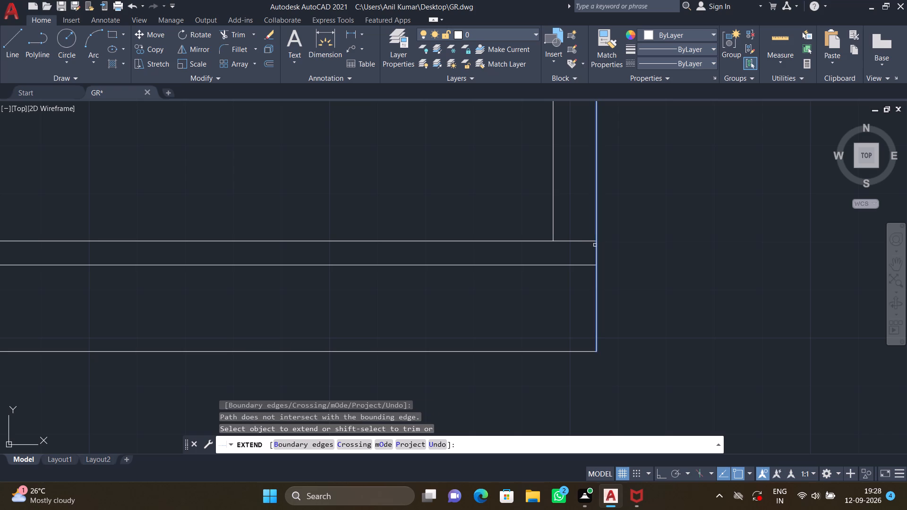
pyautogui.click(595, 245)
pyautogui.click(554, 221)
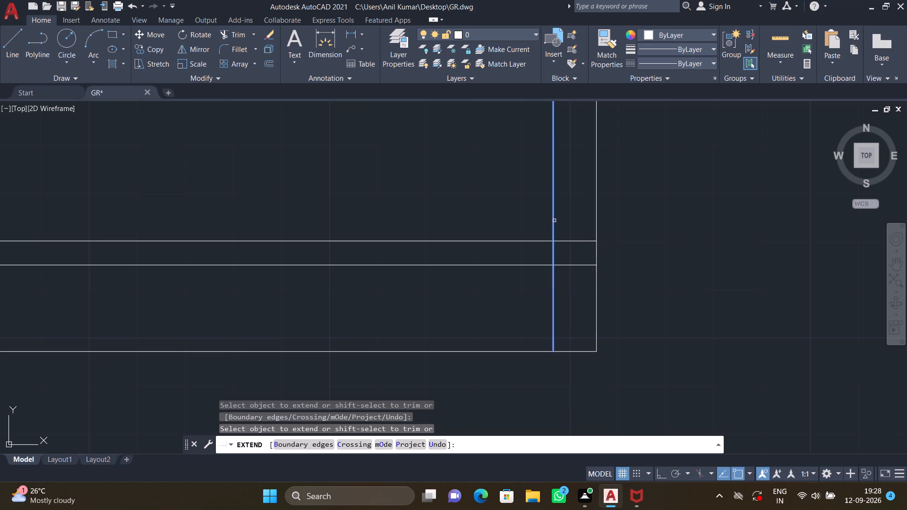
pyautogui.click(554, 257)
# Extend the two left wall lines up through the line just above the square's top edge to the topmost horizontal line.
pyautogui.scroll(-4, 556, 251)
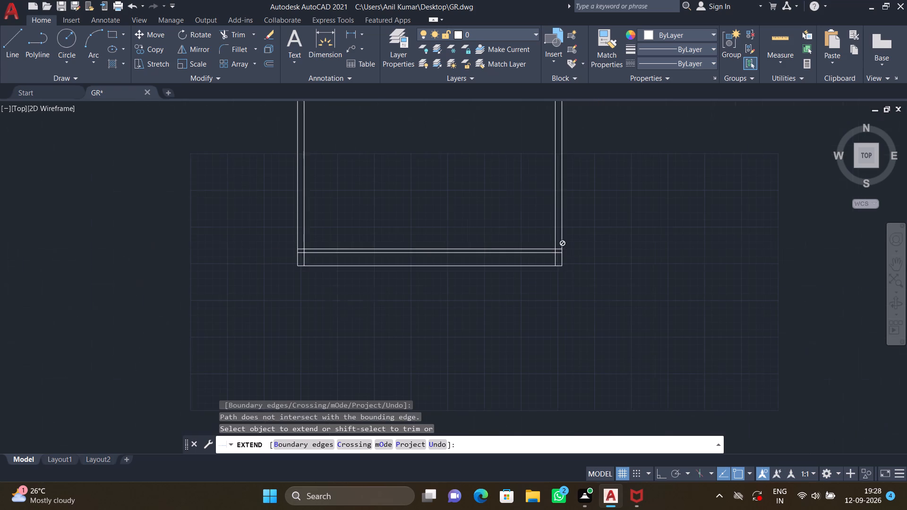
pyautogui.scroll(-3, 533, 200)
pyautogui.moveTo(524, 185); pyautogui.dragTo(526, 227, button='middle')
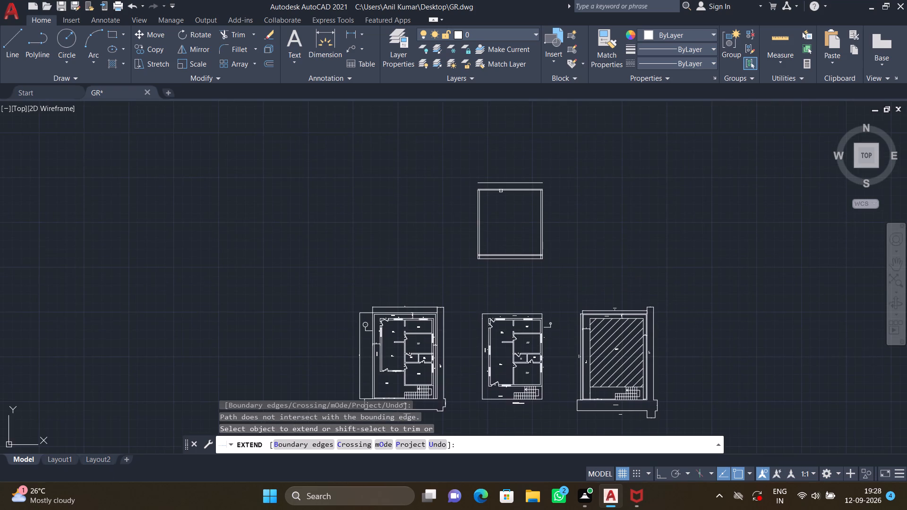
pyautogui.scroll(4, 470, 186)
pyautogui.scroll(2, 516, 202)
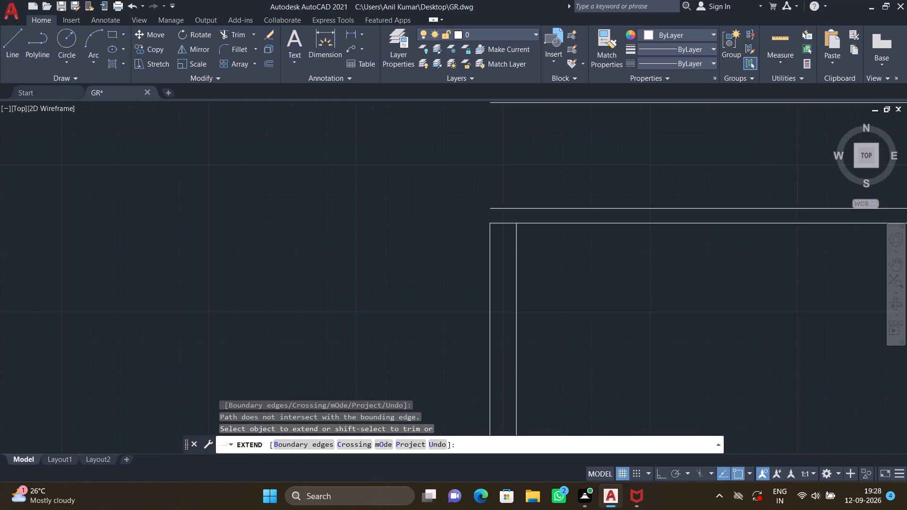
pyautogui.scroll(1, 516, 202)
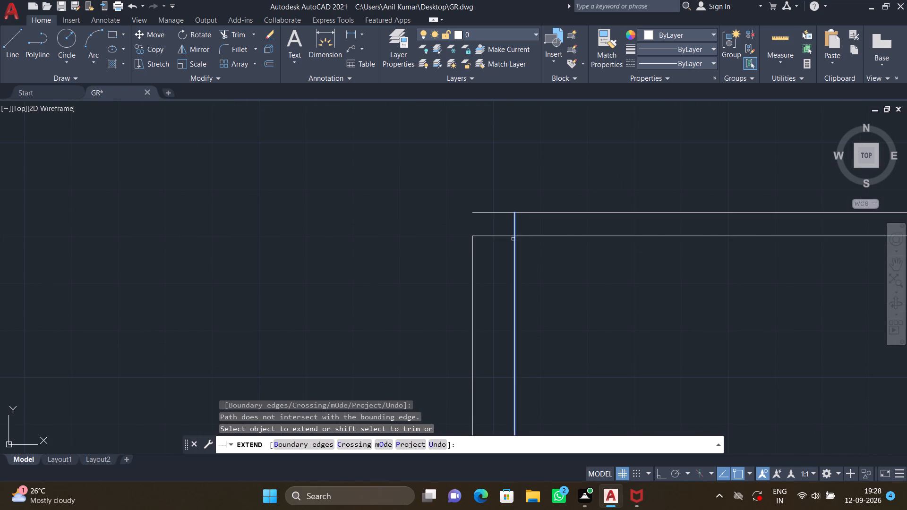
pyautogui.click(513, 238)
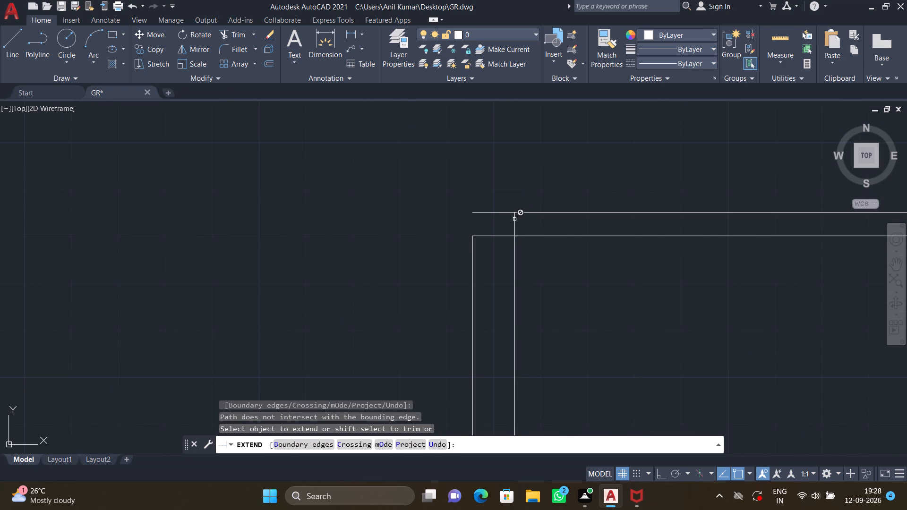
pyautogui.click(471, 248)
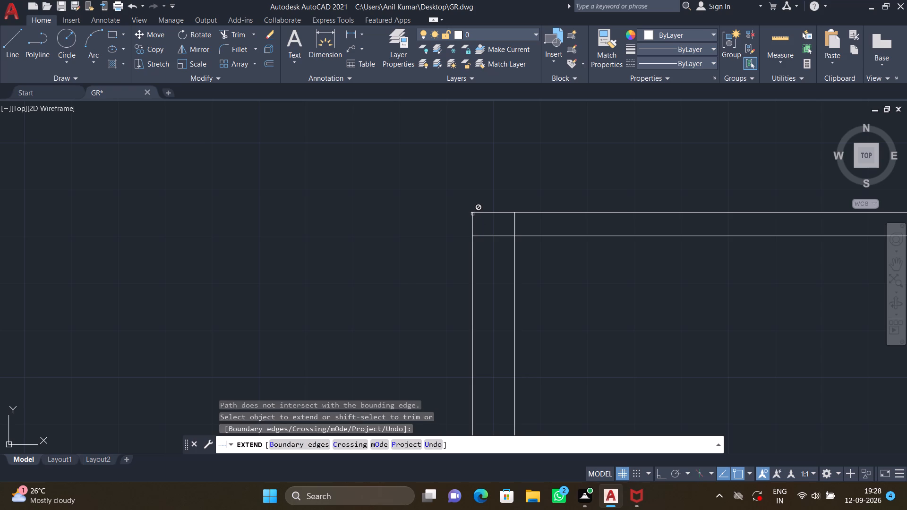
pyautogui.scroll(-3, 478, 221)
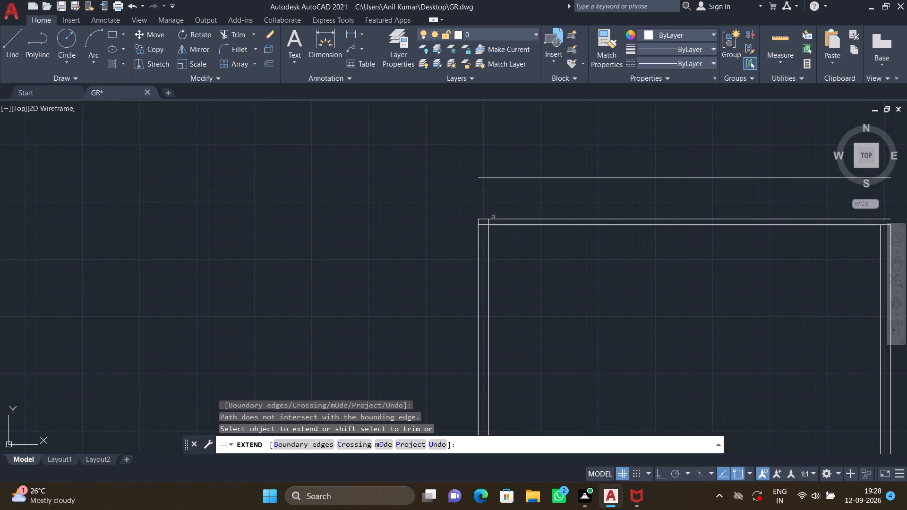
pyautogui.scroll(4, 489, 224)
pyautogui.scroll(-2, 481, 218)
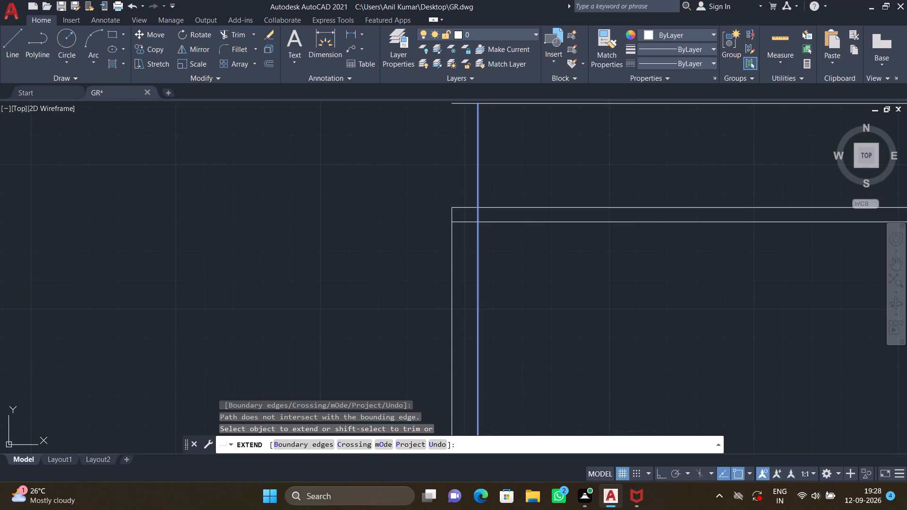
pyautogui.click(479, 215)
pyautogui.click(453, 215)
# Extend the two right wall lines up to the topmost horizontal line and finish the Extend command.
pyautogui.scroll(-4, 480, 195)
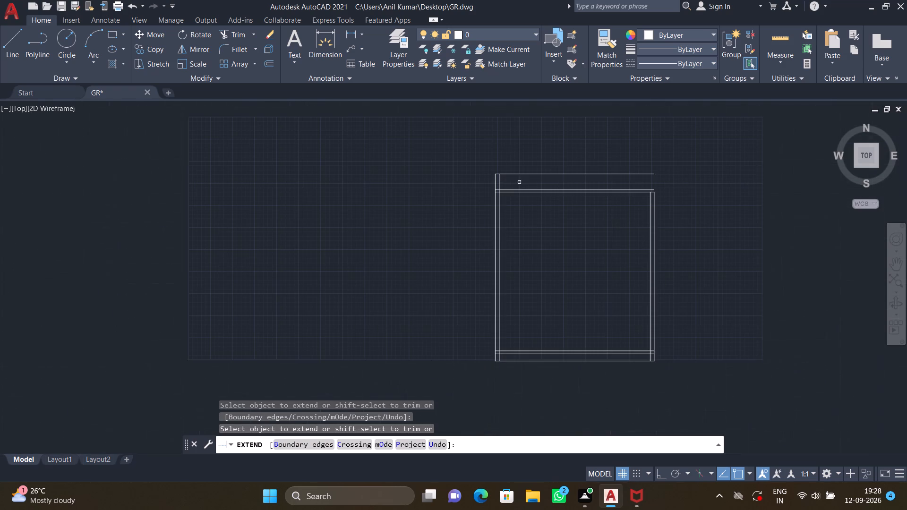
pyautogui.moveTo(606, 206); pyautogui.dragTo(423, 253, button='middle')
pyautogui.scroll(4, 465, 239)
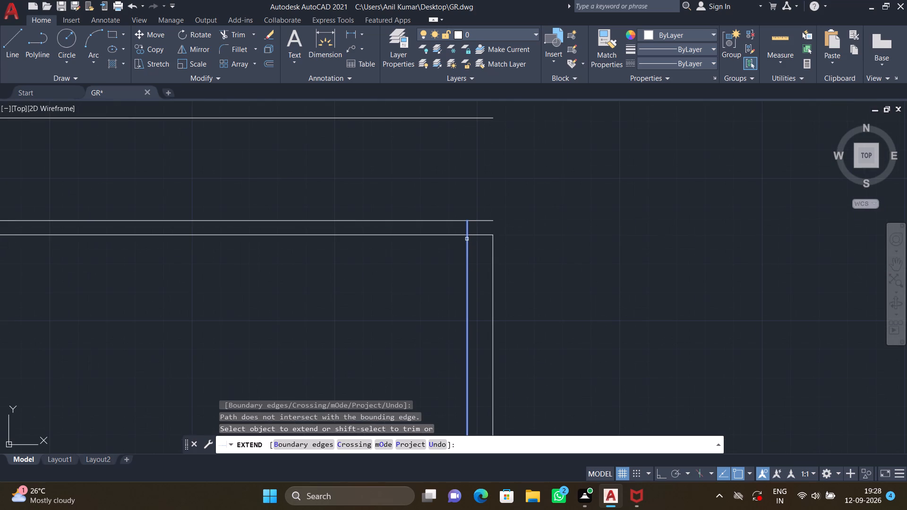
pyautogui.click(466, 239)
pyautogui.click(468, 223)
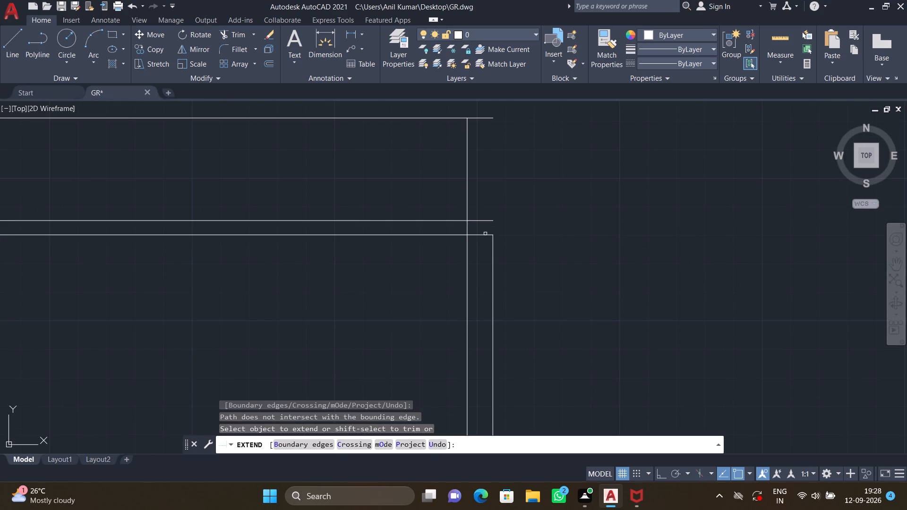
pyautogui.moveTo(493, 243); pyautogui.dragTo(493, 238)
pyautogui.click(492, 226)
pyautogui.scroll(-2, 530, 214)
pyautogui.press('Return')
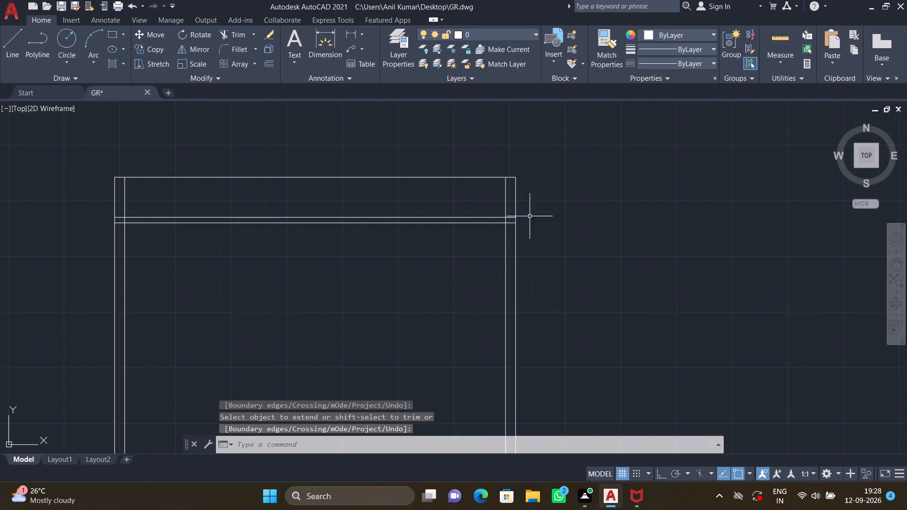
# Offset the square's bottom edge upward by 10'0" inside the side walls.
pyautogui.scroll(-3, 516, 224)
pyautogui.scroll(-1, 403, 238)
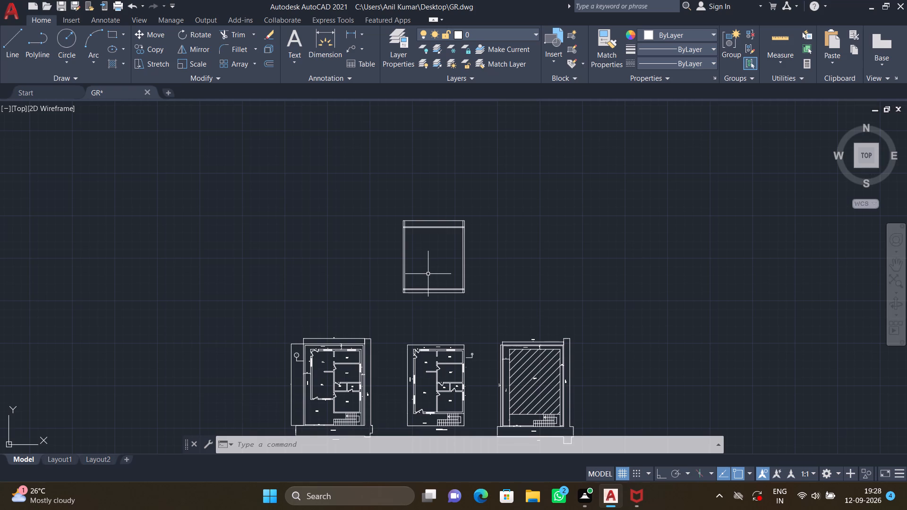
pyautogui.scroll(-2, 428, 274)
pyautogui.scroll(2, 434, 268)
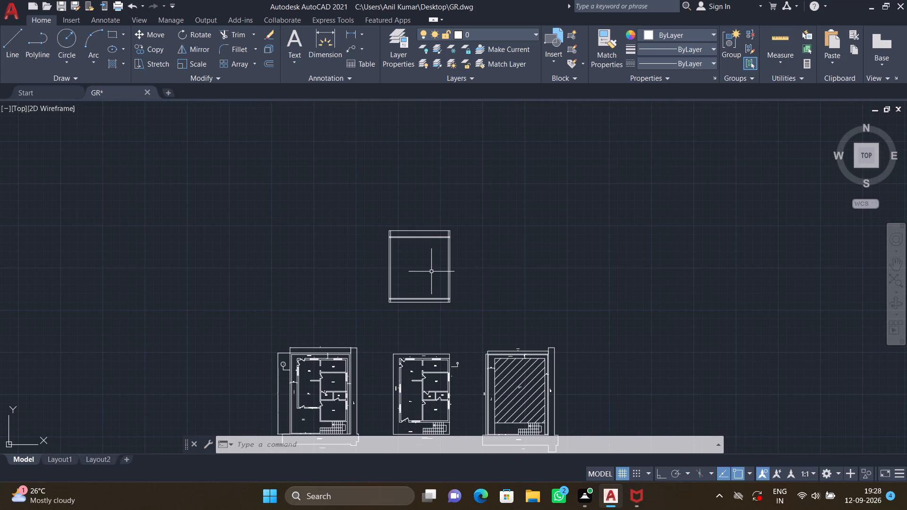
pyautogui.scroll(2, 427, 297)
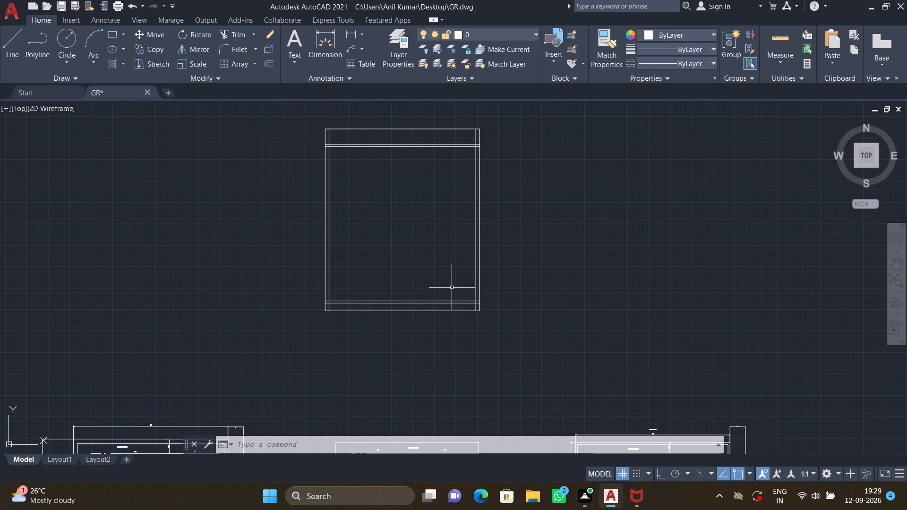
pyautogui.press('o')
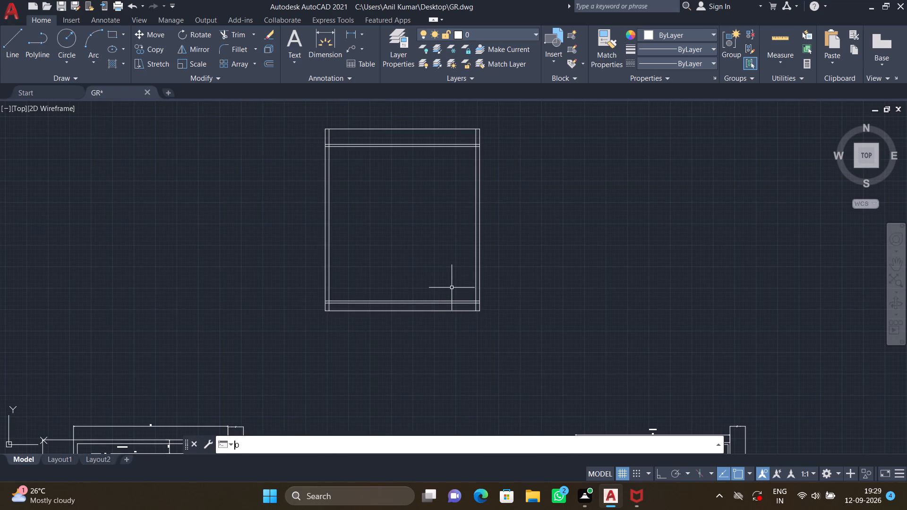
pyautogui.press('Return')
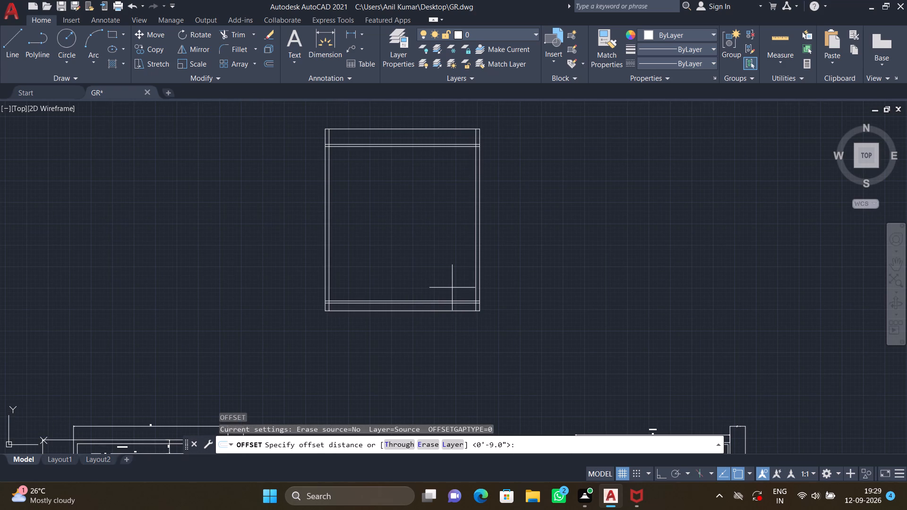
pyautogui.write("10'")
pyautogui.write('0"')
pyautogui.press('Return')
pyautogui.scroll(3, 447, 300)
pyautogui.click(447, 306)
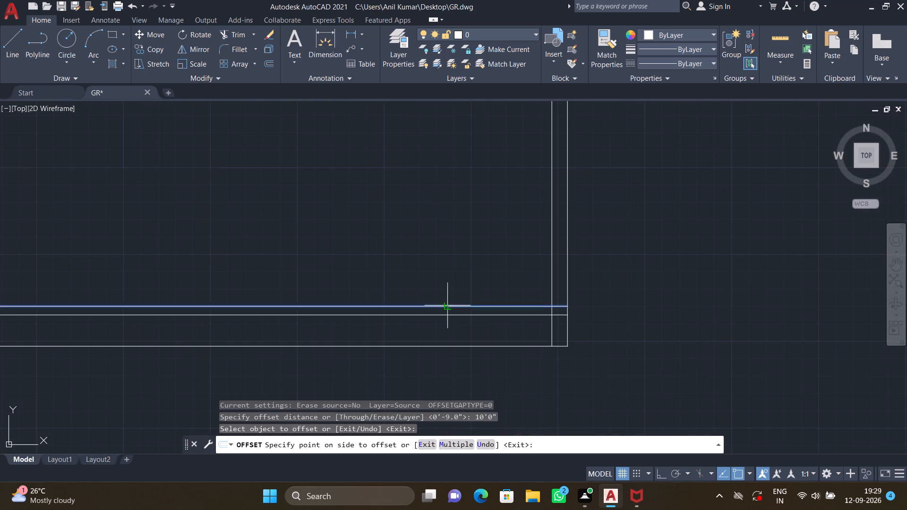
pyautogui.click(436, 221)
pyautogui.scroll(-3, 441, 216)
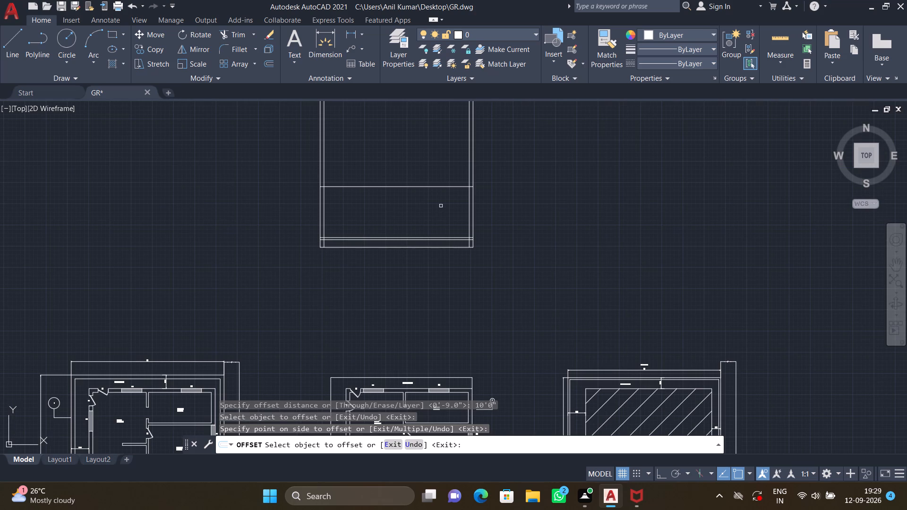
pyautogui.press('Return')
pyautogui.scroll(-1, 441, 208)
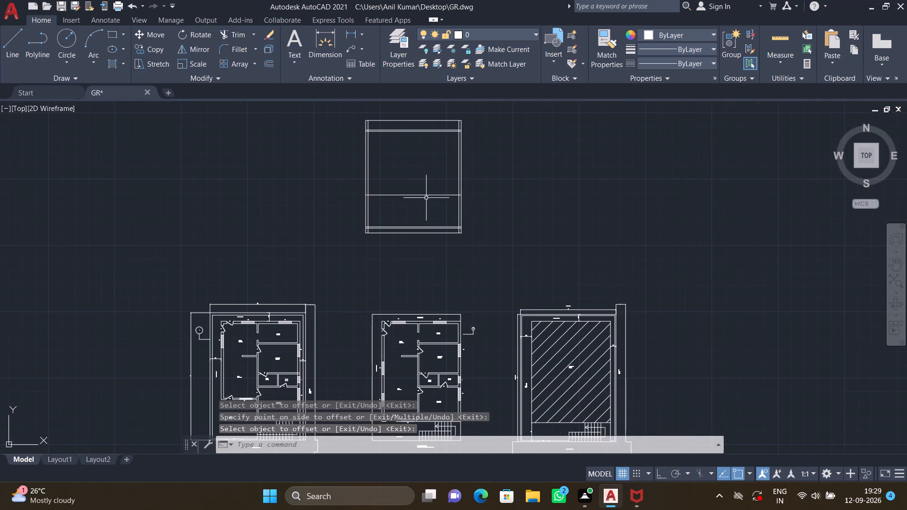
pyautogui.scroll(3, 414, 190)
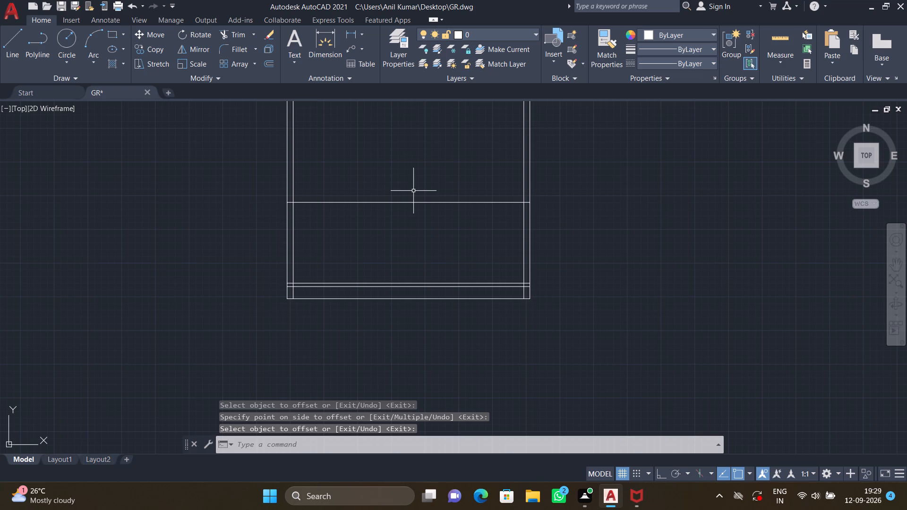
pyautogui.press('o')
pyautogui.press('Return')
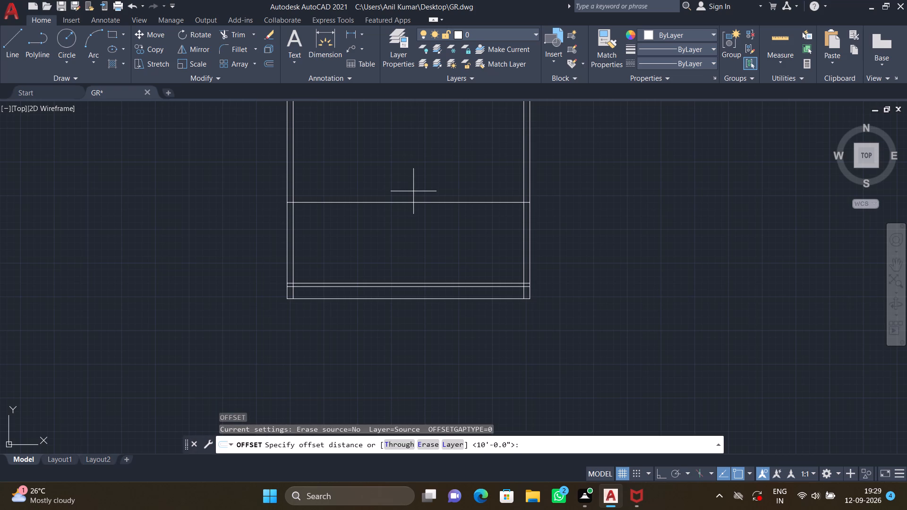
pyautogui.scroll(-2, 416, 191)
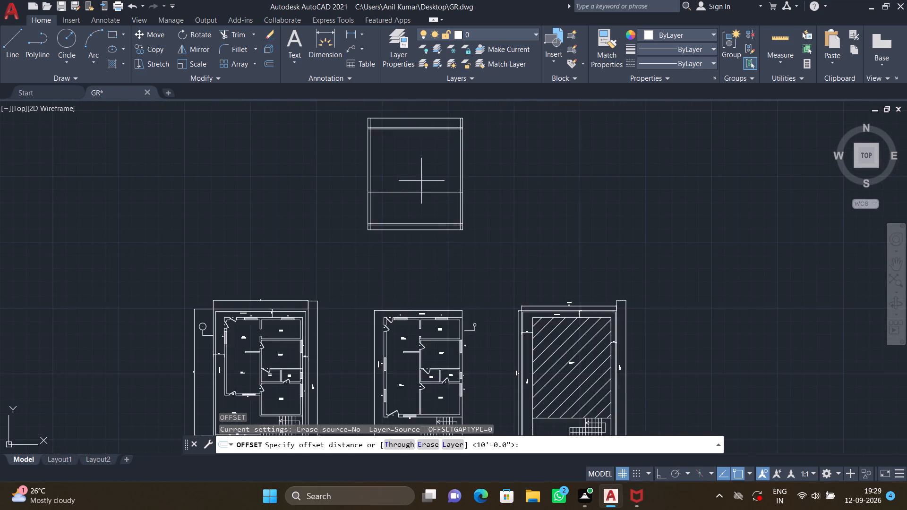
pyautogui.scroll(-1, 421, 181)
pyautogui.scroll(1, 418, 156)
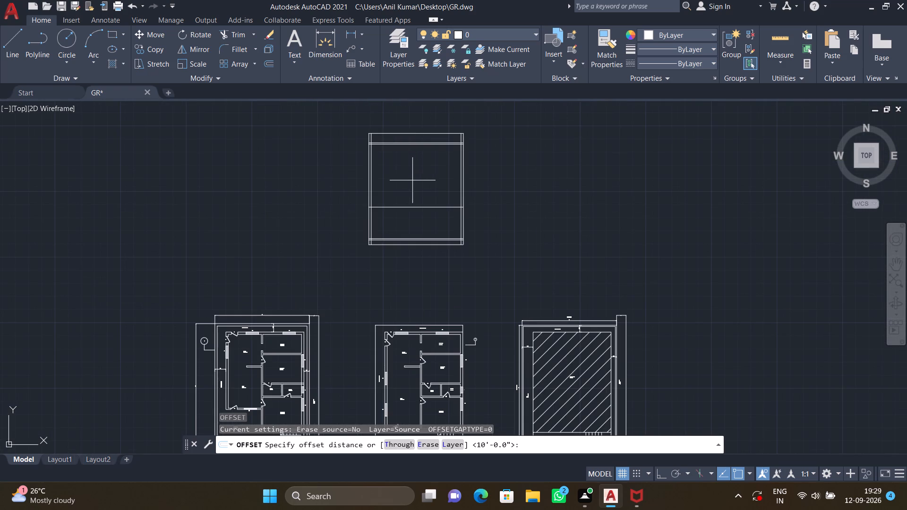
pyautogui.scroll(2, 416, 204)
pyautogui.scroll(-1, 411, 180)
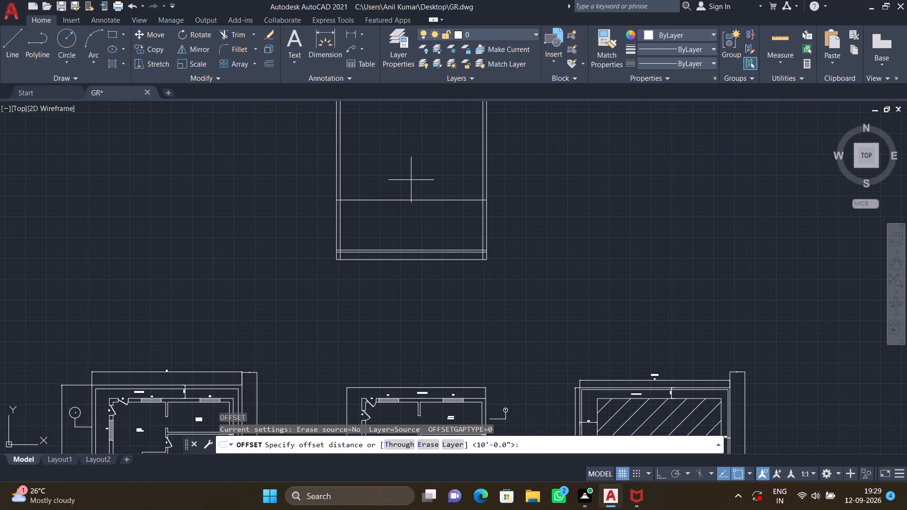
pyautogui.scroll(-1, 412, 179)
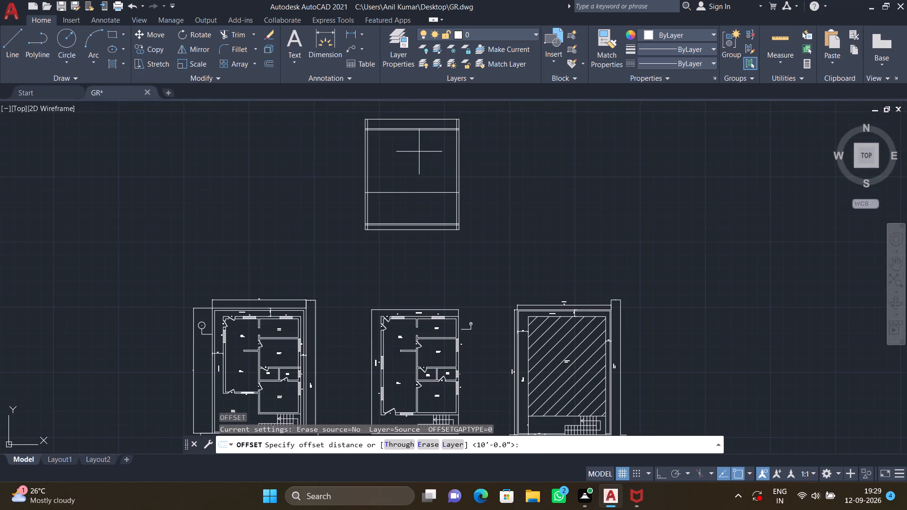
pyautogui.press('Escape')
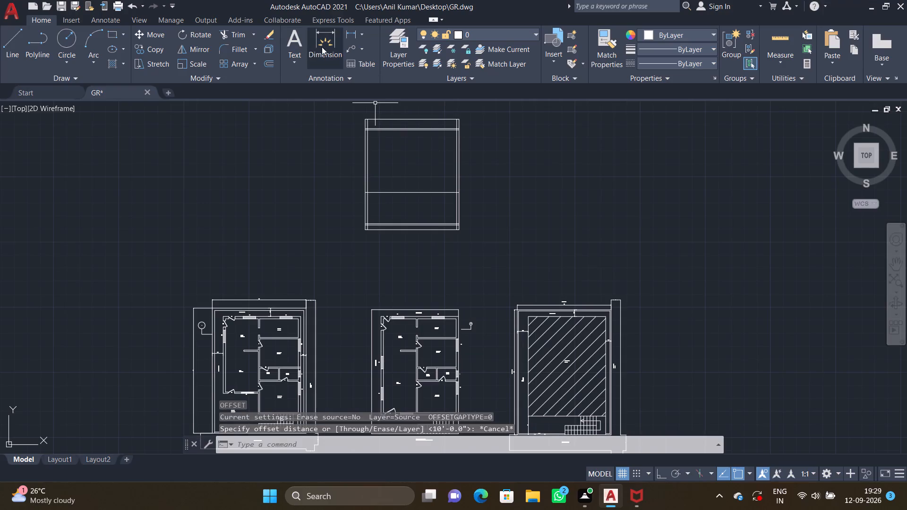
# Measure the vertical distance from the lower line of the upper slab pair to the lower line of the bottom pair using a linear dimension.
pyautogui.click(363, 32)
pyautogui.click(366, 48)
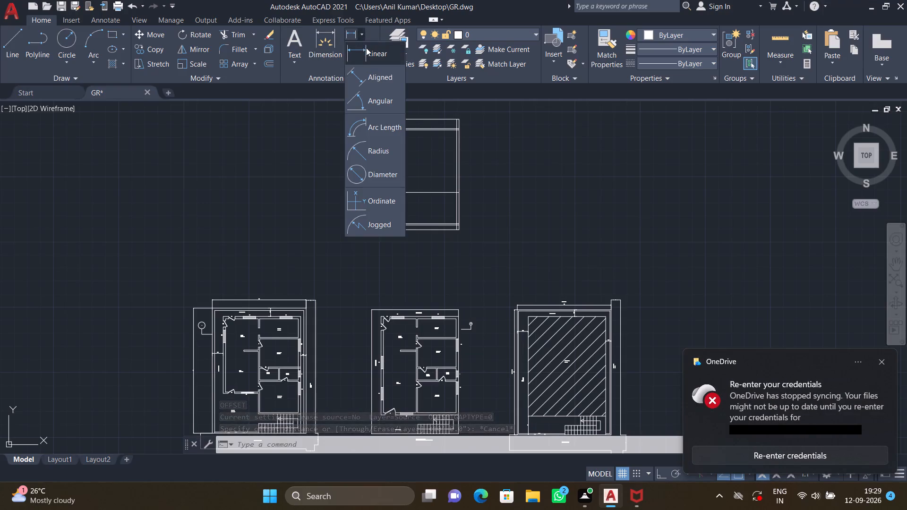
pyautogui.scroll(3, 394, 127)
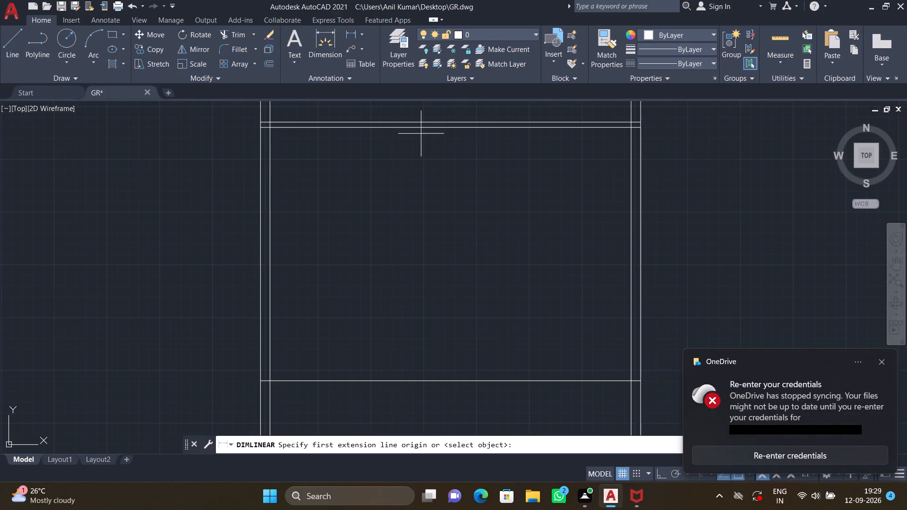
pyautogui.click(424, 127)
pyautogui.scroll(-3, 417, 166)
pyautogui.scroll(4, 421, 248)
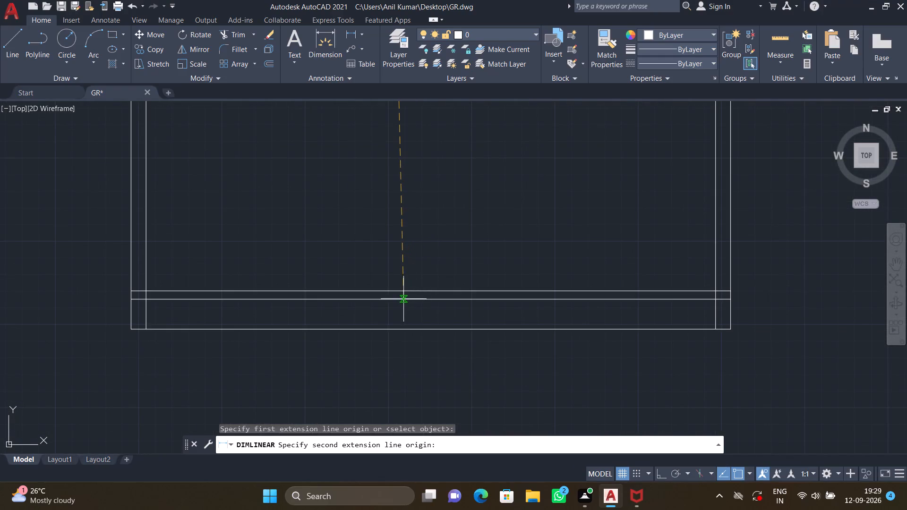
pyautogui.click(403, 299)
pyautogui.scroll(-4, 421, 242)
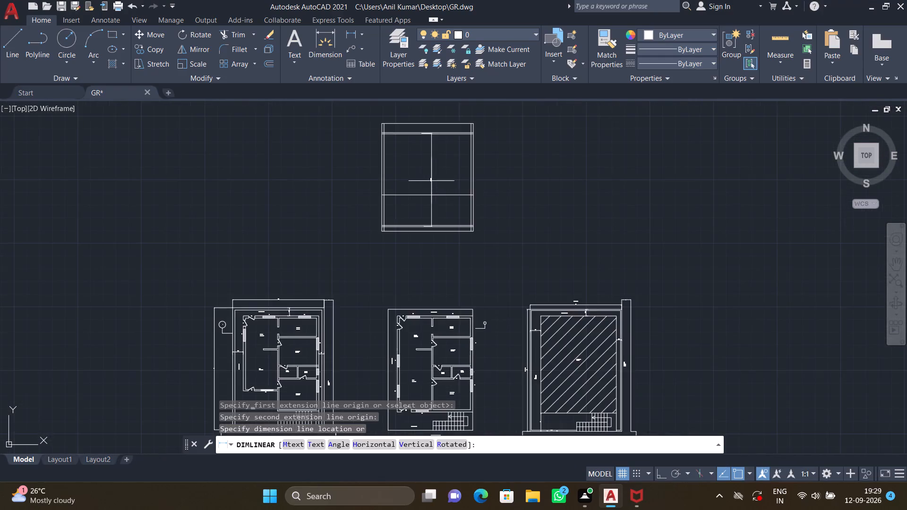
pyautogui.scroll(7, 431, 179)
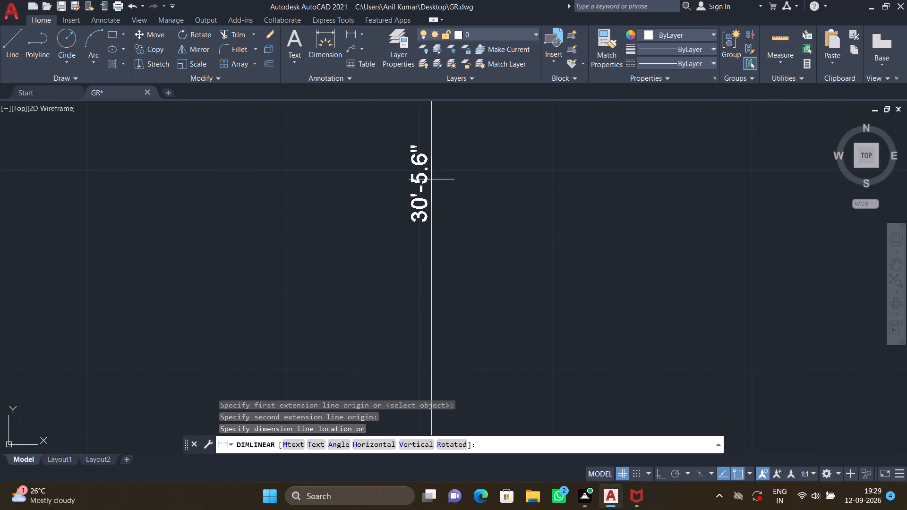
pyautogui.press('Escape')
# Offset the 10' level line upward by 5" to form the first intermediate slab.
pyautogui.scroll(-5, 431, 179)
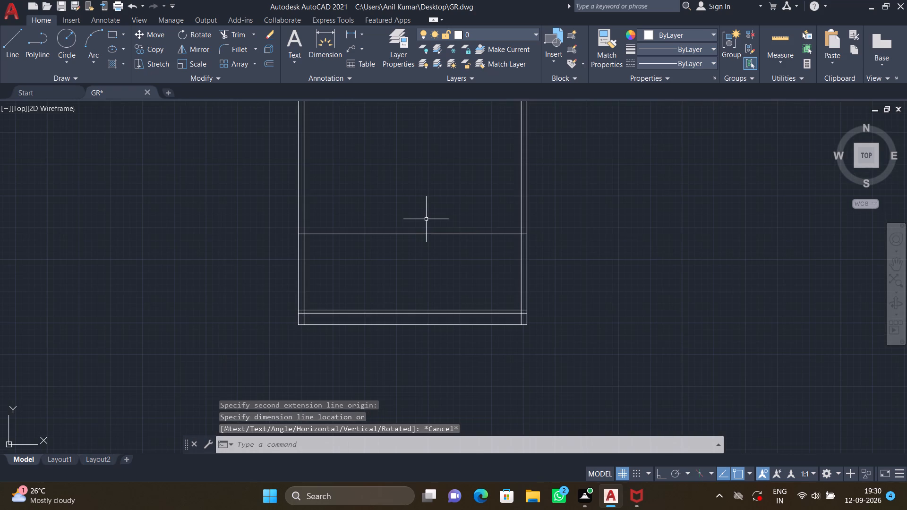
pyautogui.moveTo(424, 220); pyautogui.dragTo(428, 269, button='middle')
pyautogui.scroll(-1, 428, 268)
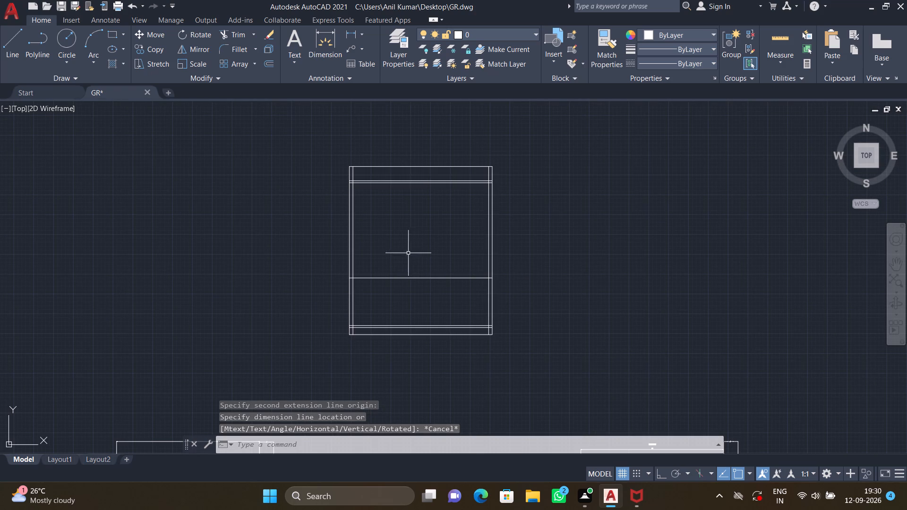
pyautogui.scroll(1, 402, 249)
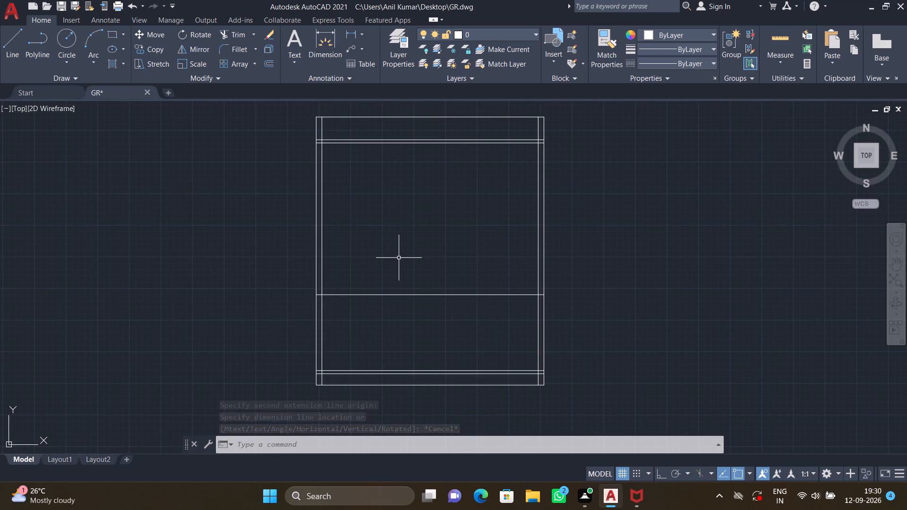
pyautogui.press('o')
pyautogui.press('Return')
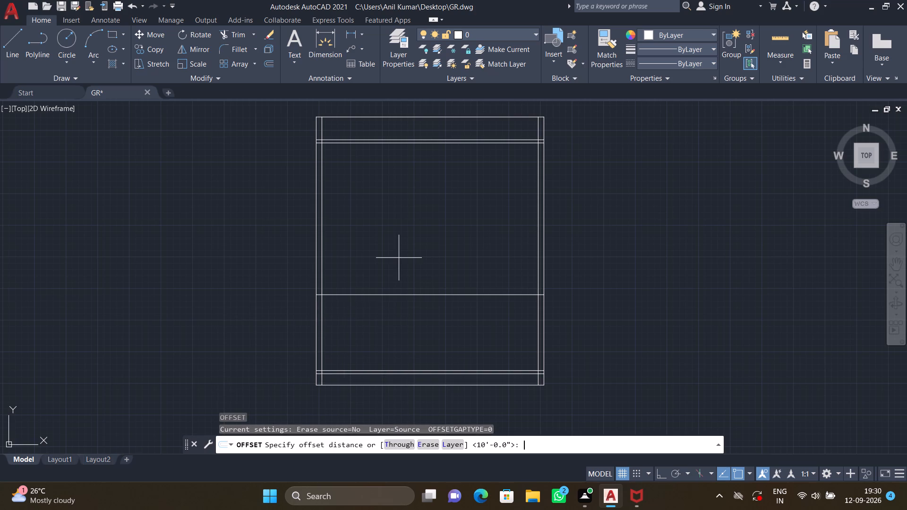
pyautogui.write('5"')
pyautogui.press('Return')
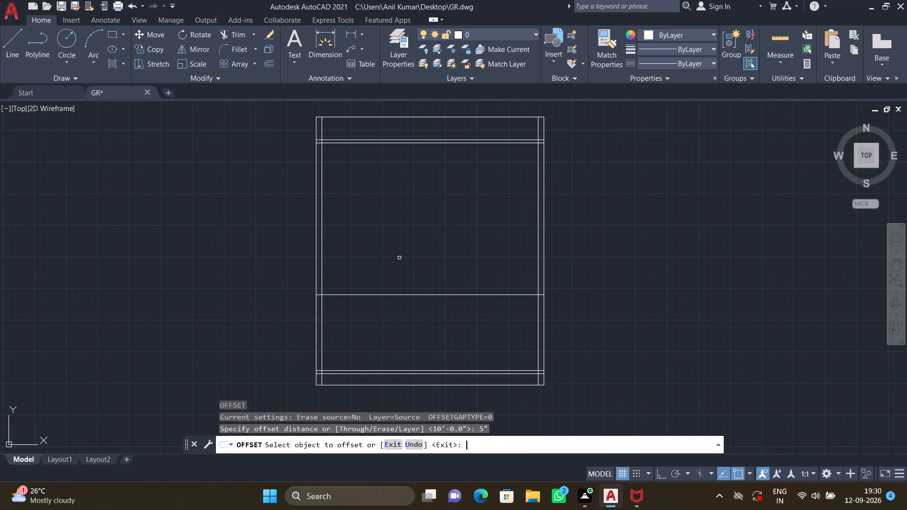
pyautogui.click(408, 295)
pyautogui.click(403, 280)
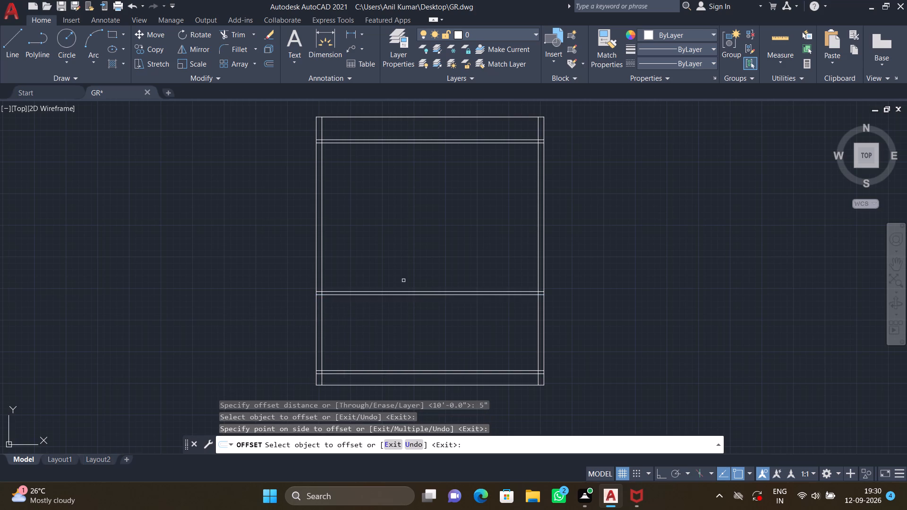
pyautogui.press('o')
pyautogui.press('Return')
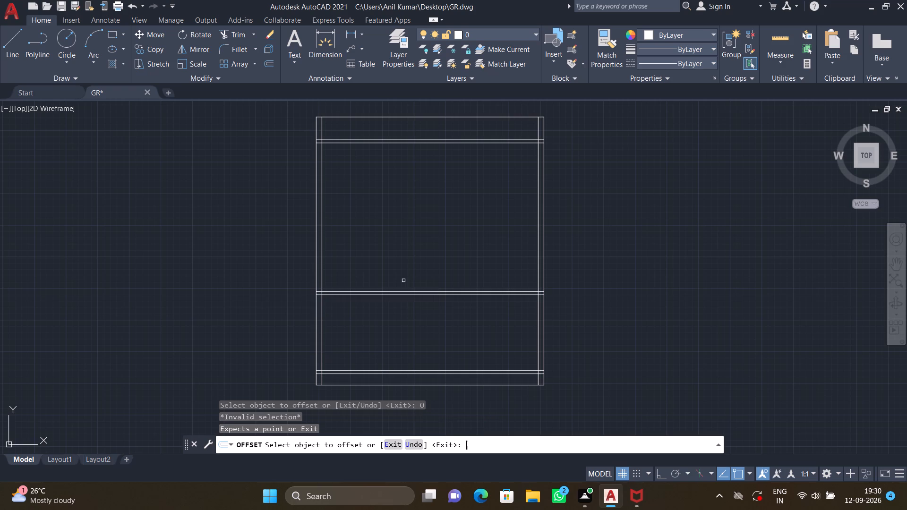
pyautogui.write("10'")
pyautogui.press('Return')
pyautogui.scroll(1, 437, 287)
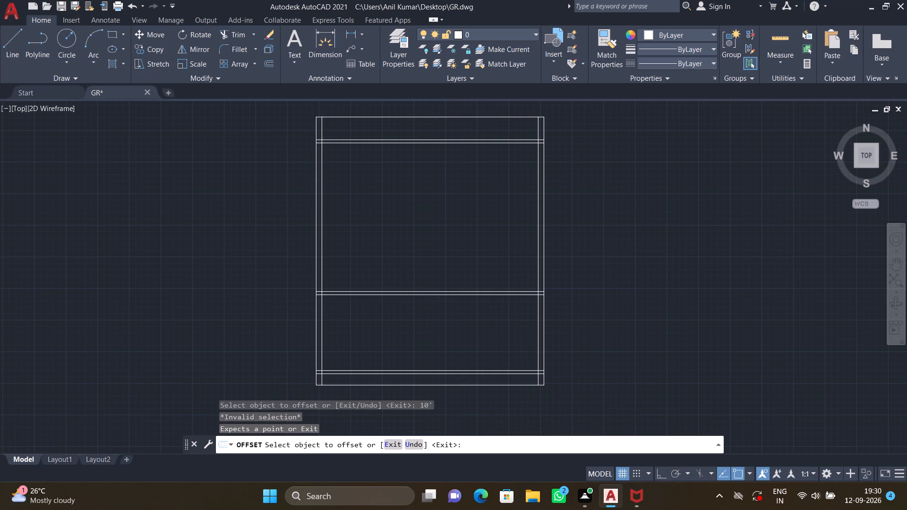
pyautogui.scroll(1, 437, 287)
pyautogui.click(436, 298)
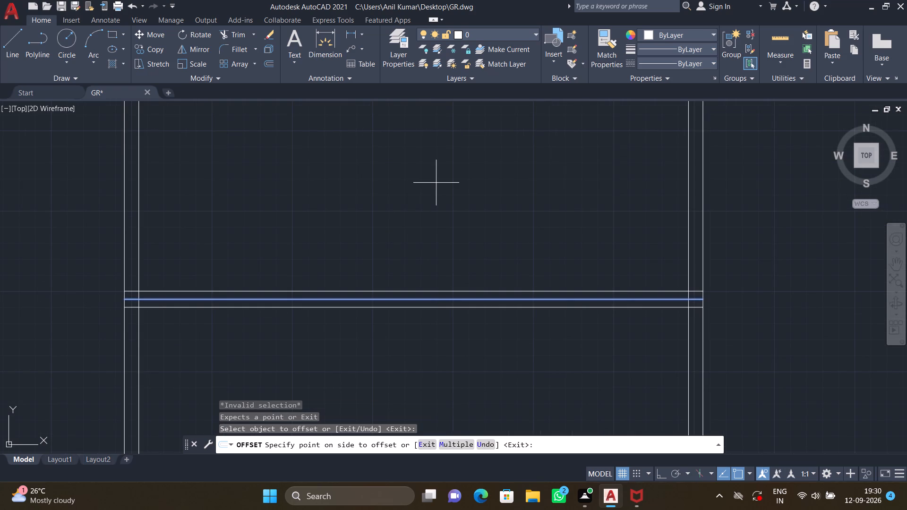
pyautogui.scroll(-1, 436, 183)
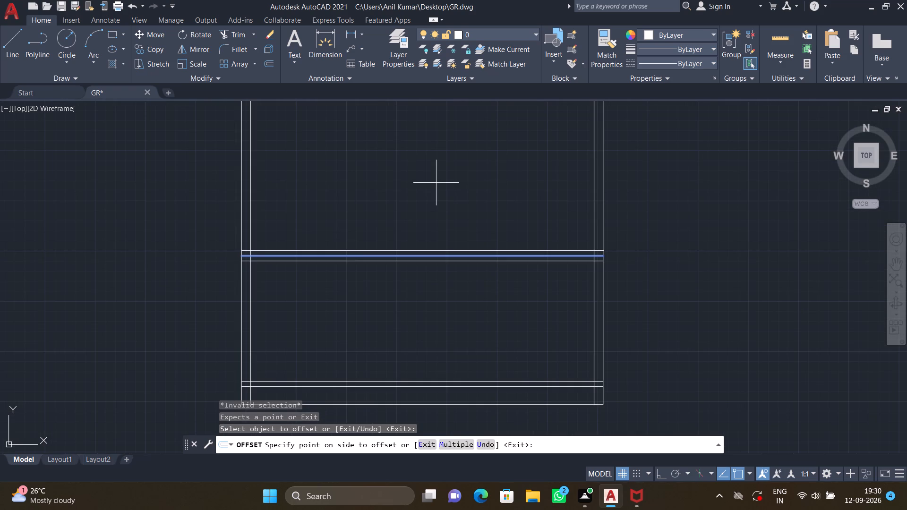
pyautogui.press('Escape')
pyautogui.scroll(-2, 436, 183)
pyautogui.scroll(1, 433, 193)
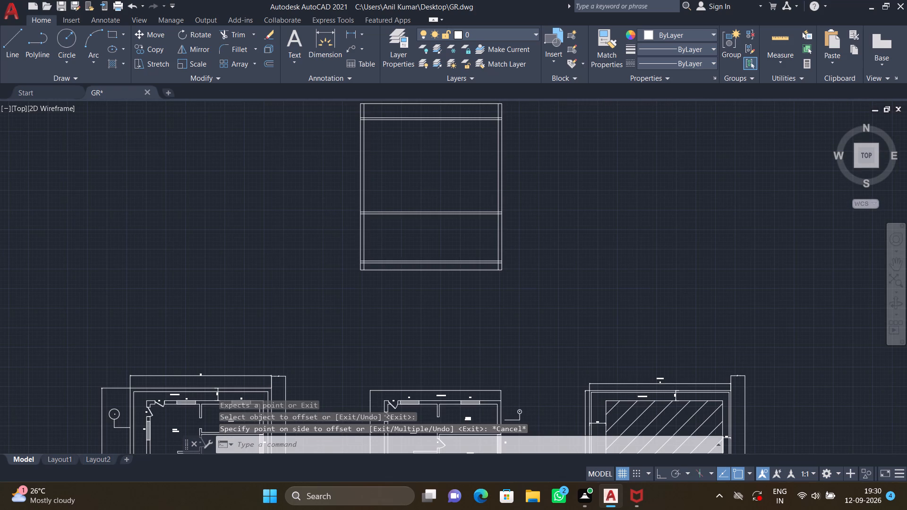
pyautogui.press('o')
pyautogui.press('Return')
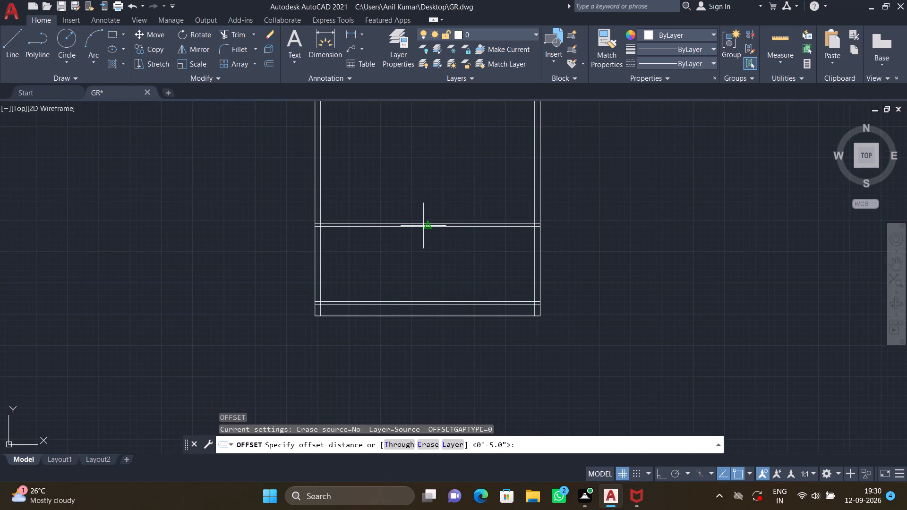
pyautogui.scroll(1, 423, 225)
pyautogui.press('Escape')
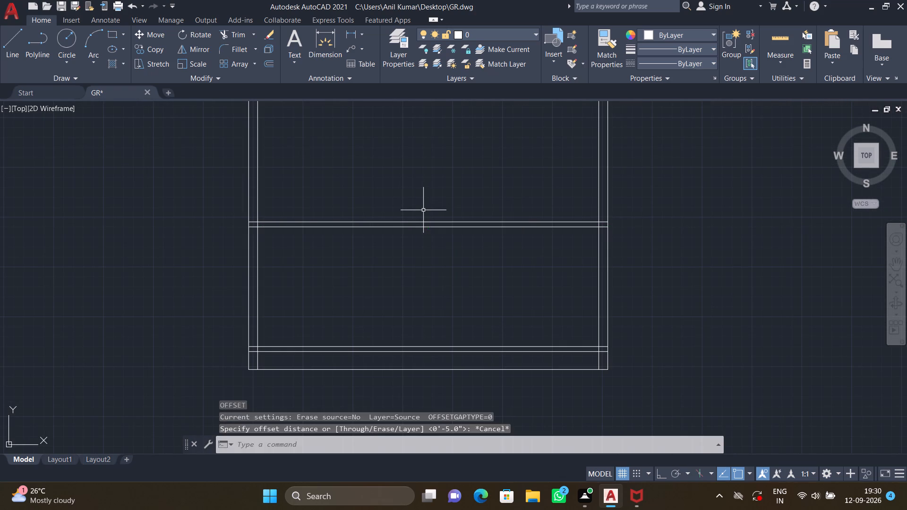
# Offset the upper line of the first intermediate slab upward by 10'.
pyautogui.press('o')
pyautogui.press('Return')
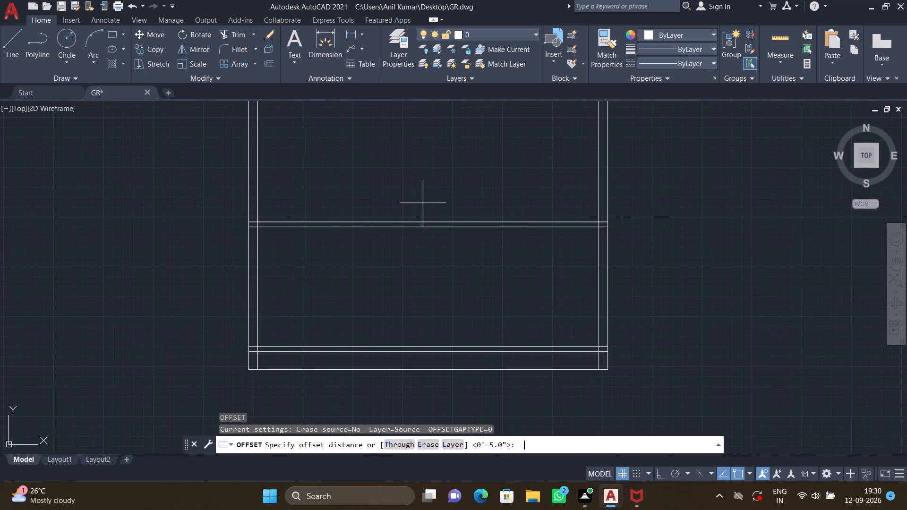
pyautogui.write("10'")
pyautogui.press('Return')
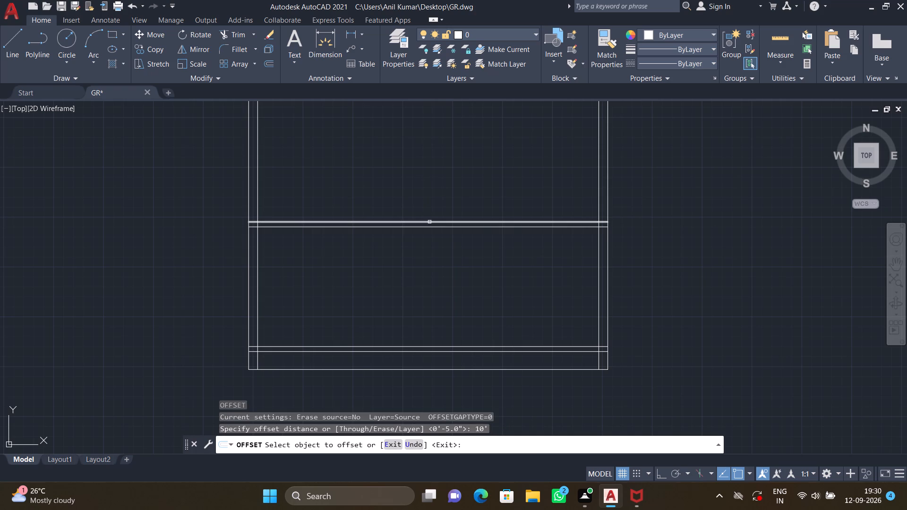
pyautogui.click(429, 222)
pyautogui.scroll(-1, 436, 183)
pyautogui.moveTo(432, 167); pyautogui.dragTo(433, 220, button='middle')
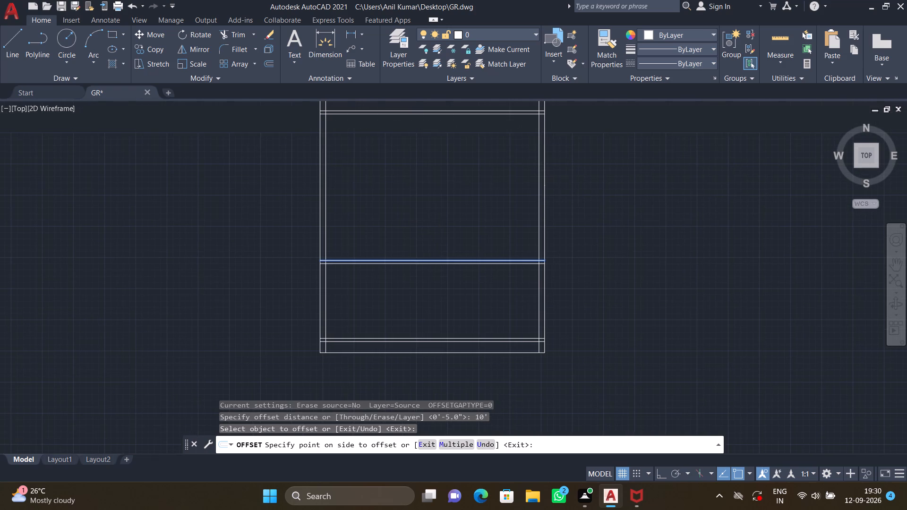
pyautogui.click(438, 166)
pyautogui.scroll(-1, 442, 167)
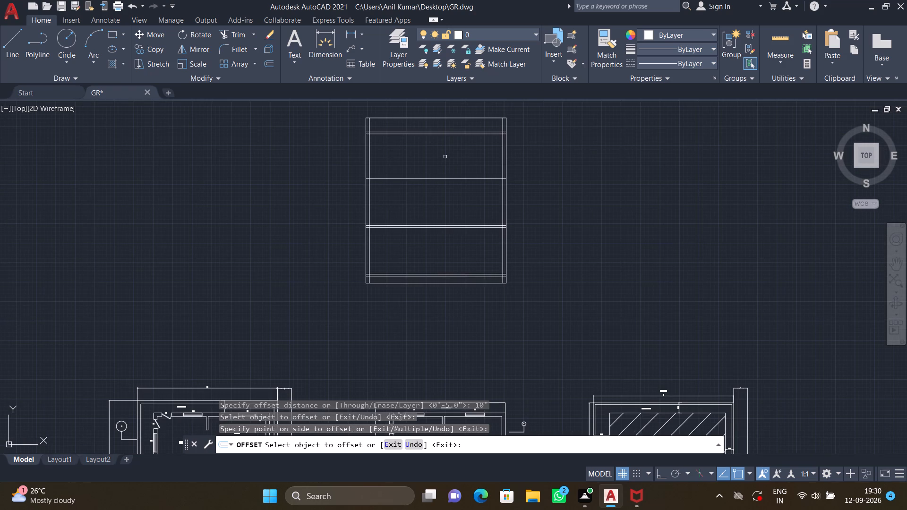
pyautogui.scroll(2, 439, 143)
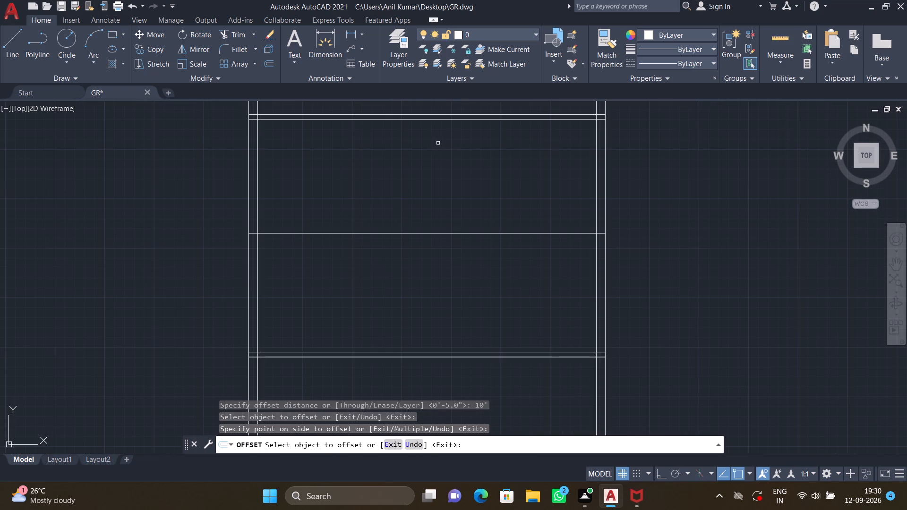
pyautogui.press('Escape')
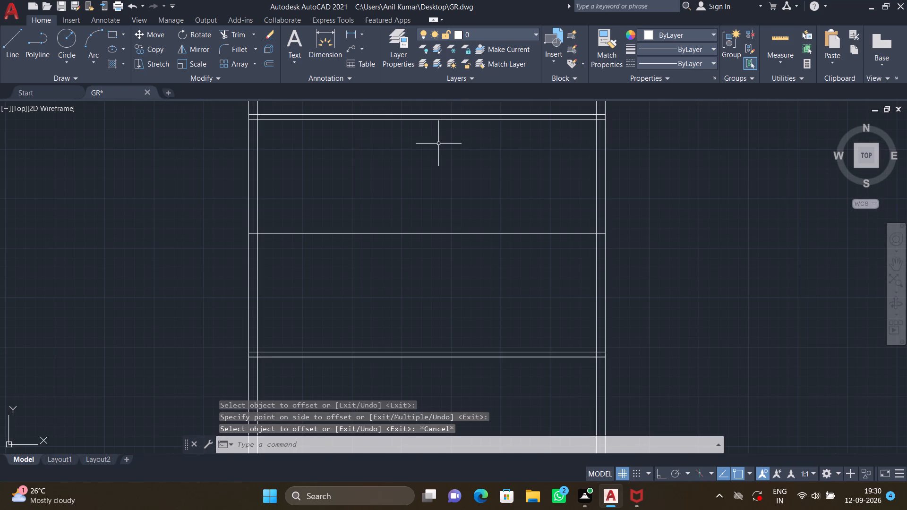
# Offset the lower line of the upper slab pair downward by 10' and finish the Offset command.
pyautogui.press('o')
pyautogui.press('Return')
pyautogui.write("10'")
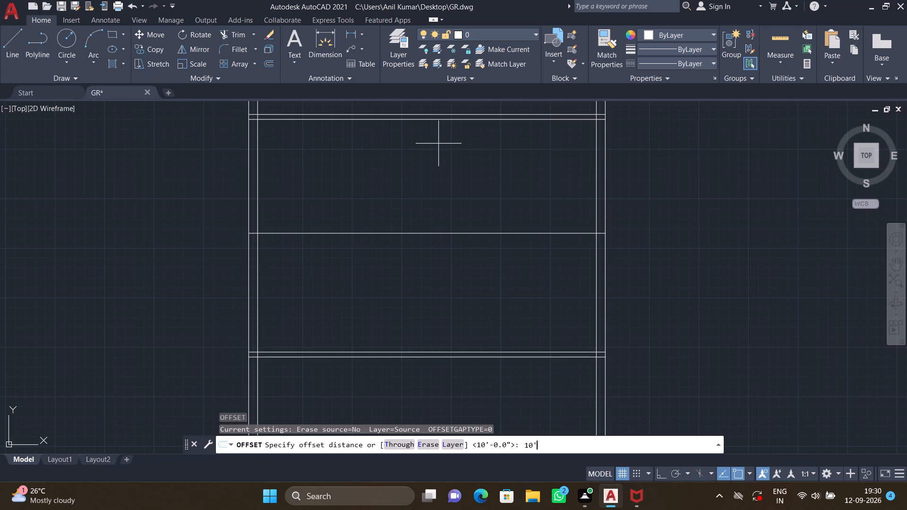
pyautogui.press('Return')
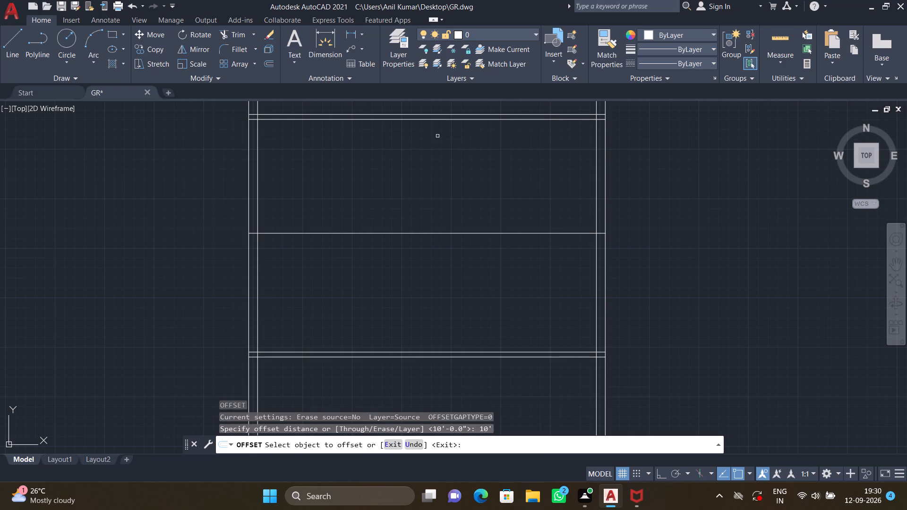
pyautogui.click(439, 120)
pyautogui.click(431, 201)
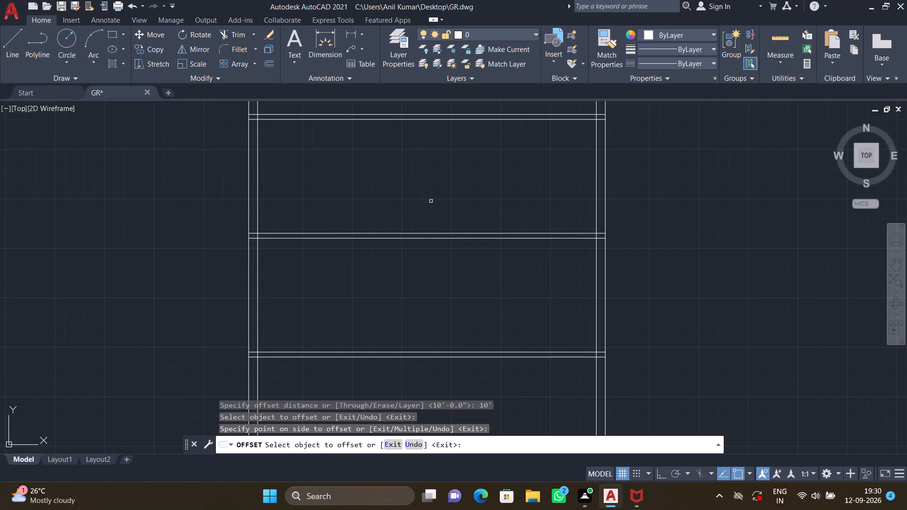
pyautogui.press('Return')
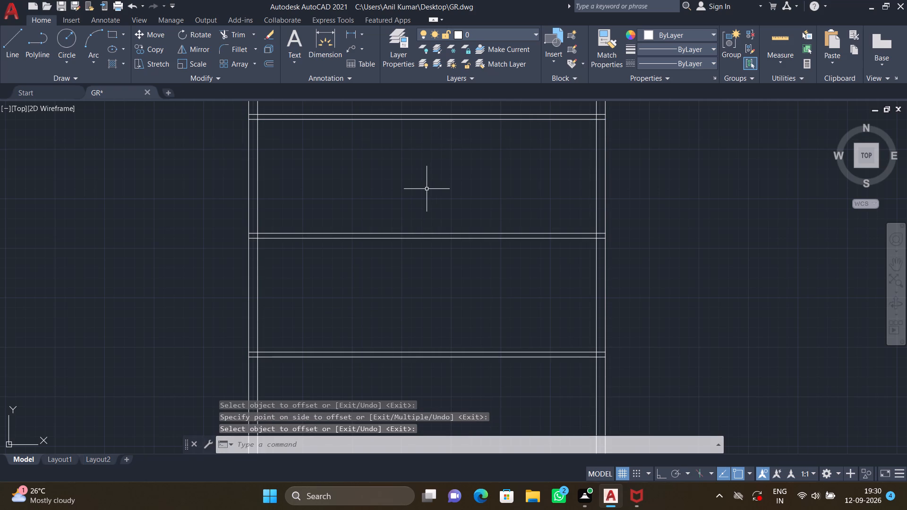
# Measure the gap between the two lines of the second intermediate slab using a linear dimension.
pyautogui.scroll(2, 423, 228)
pyautogui.scroll(-2, 423, 228)
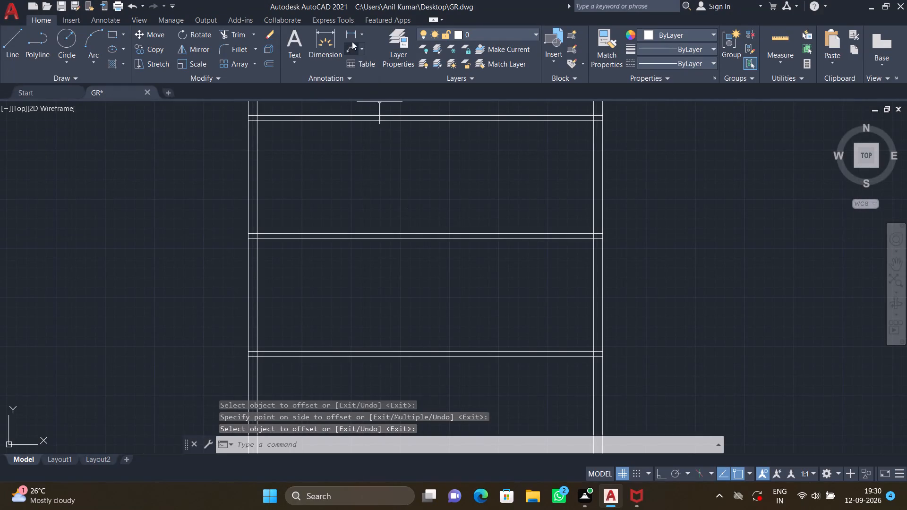
pyautogui.click(361, 33)
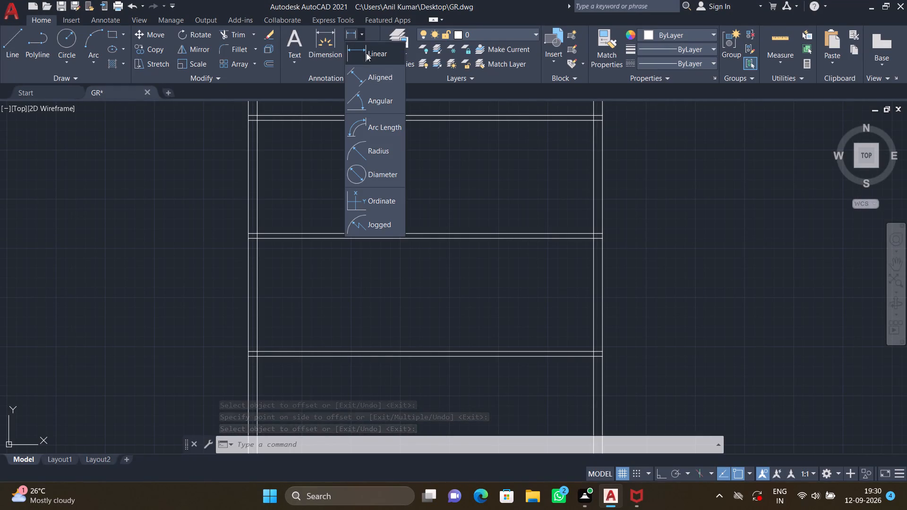
pyautogui.click(368, 51)
pyautogui.scroll(2, 394, 238)
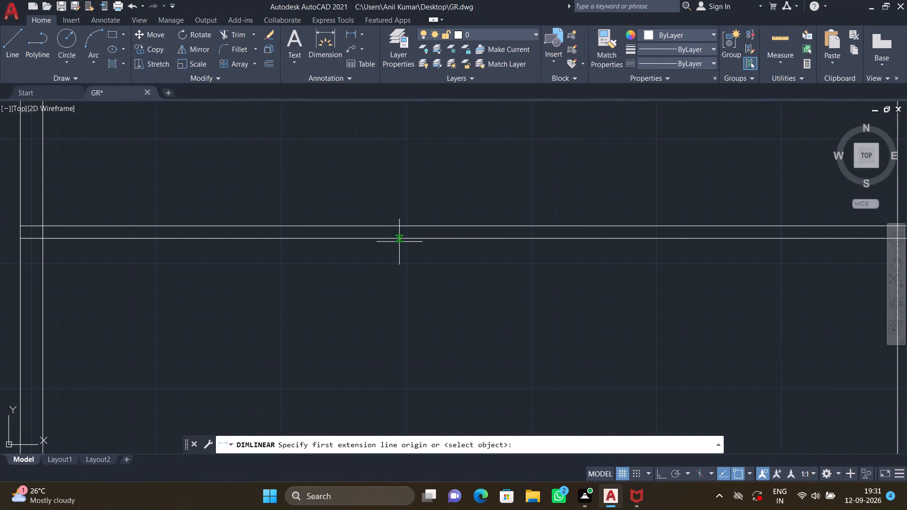
pyautogui.click(412, 238)
pyautogui.click(412, 224)
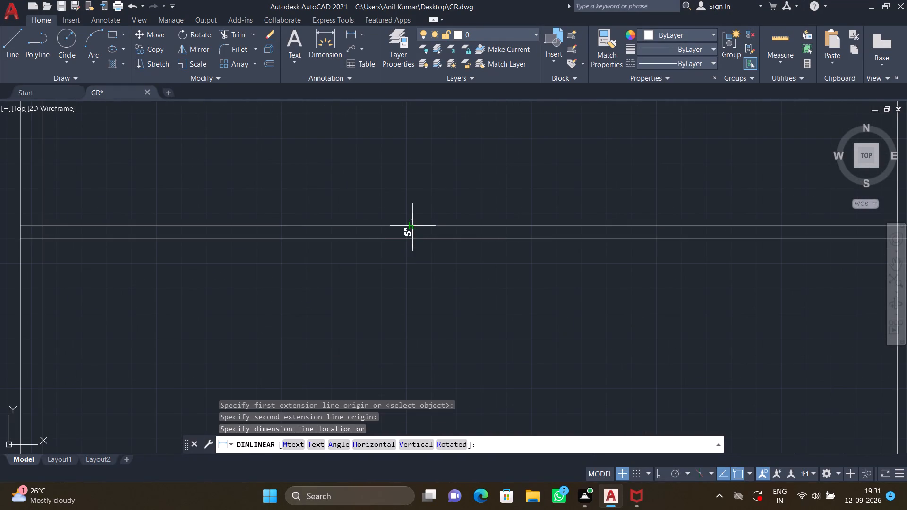
pyautogui.scroll(1, 417, 219)
pyautogui.press('Escape')
pyautogui.scroll(-2, 417, 222)
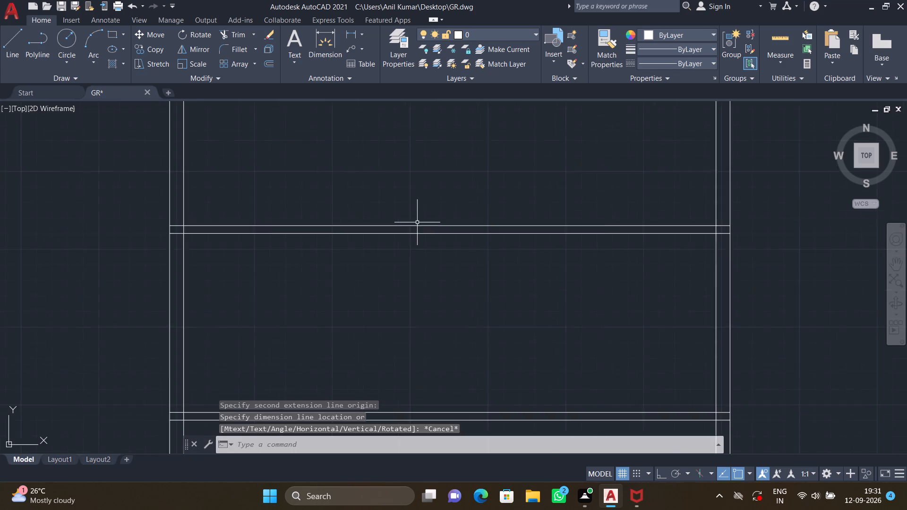
# Offset the inner line of the left outer wall inward by 10'6" to place the first vertical partition line.
pyautogui.scroll(-2, 417, 222)
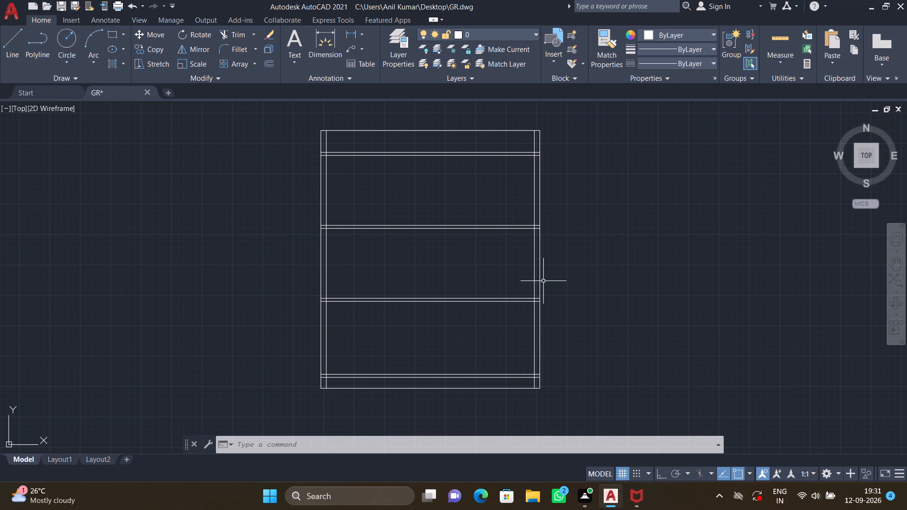
pyautogui.scroll(-1, 543, 281)
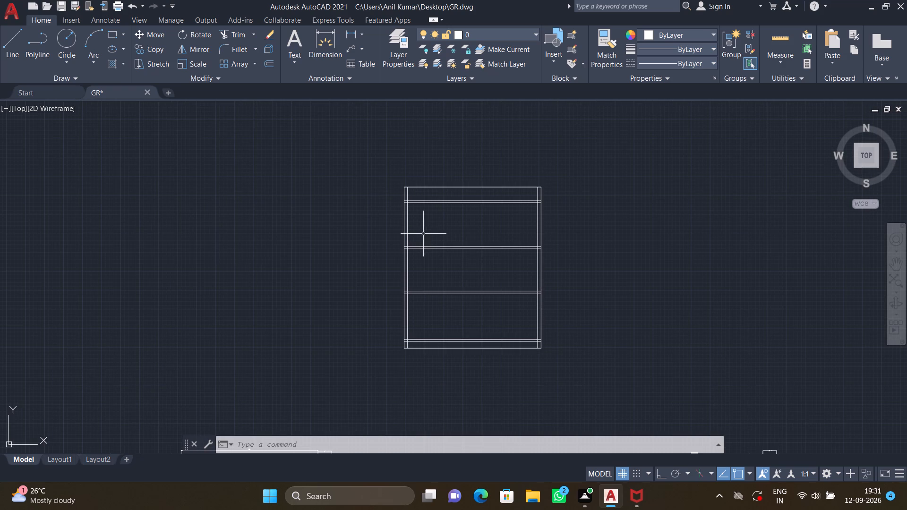
pyautogui.scroll(1, 422, 228)
pyautogui.press('o')
pyautogui.press('Return')
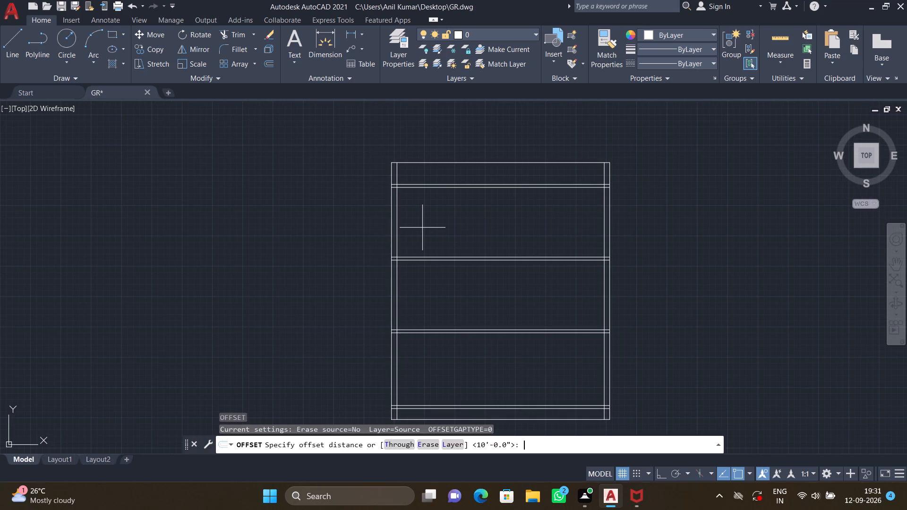
pyautogui.press('1')
pyautogui.press('0')
pyautogui.press("'")
pyautogui.write('6"')
pyautogui.press('Return')
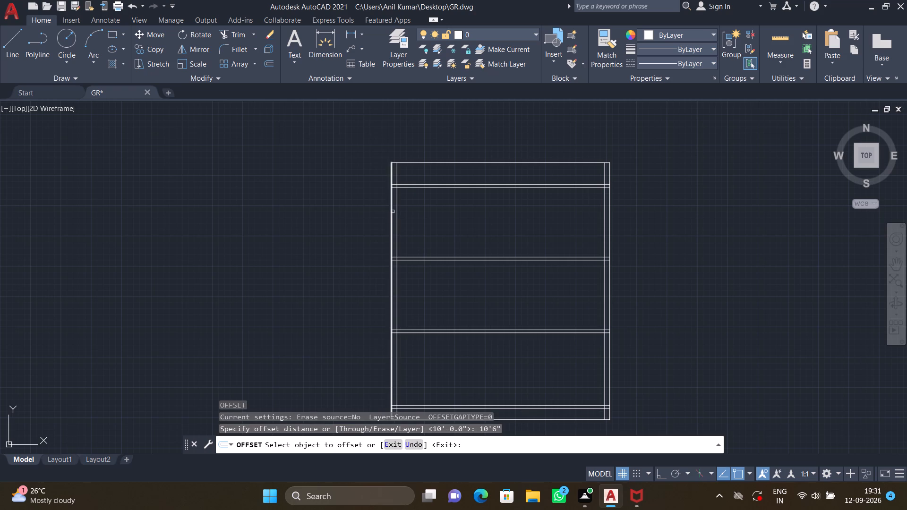
pyautogui.click(398, 212)
pyautogui.click(432, 212)
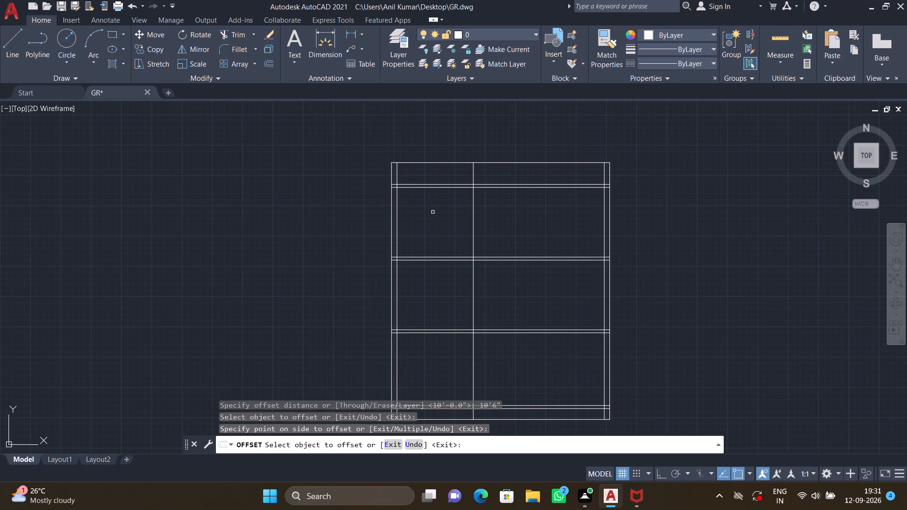
pyautogui.press('Return')
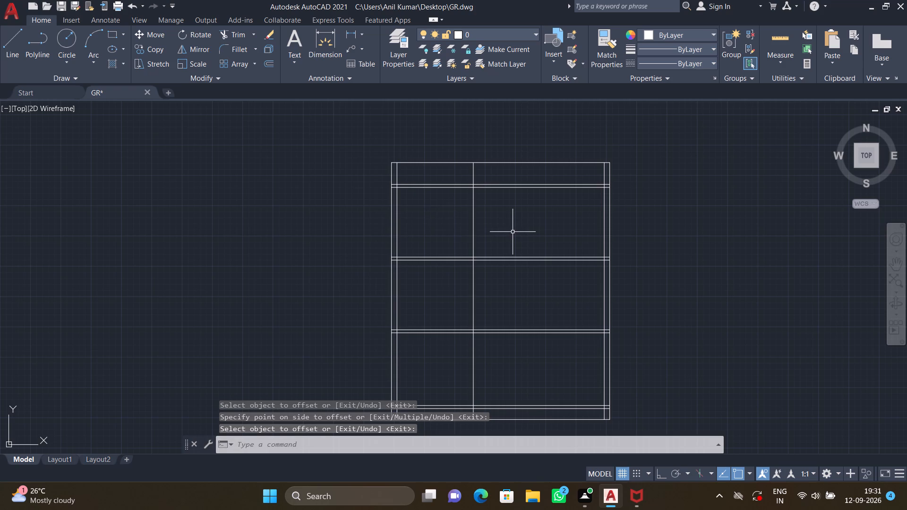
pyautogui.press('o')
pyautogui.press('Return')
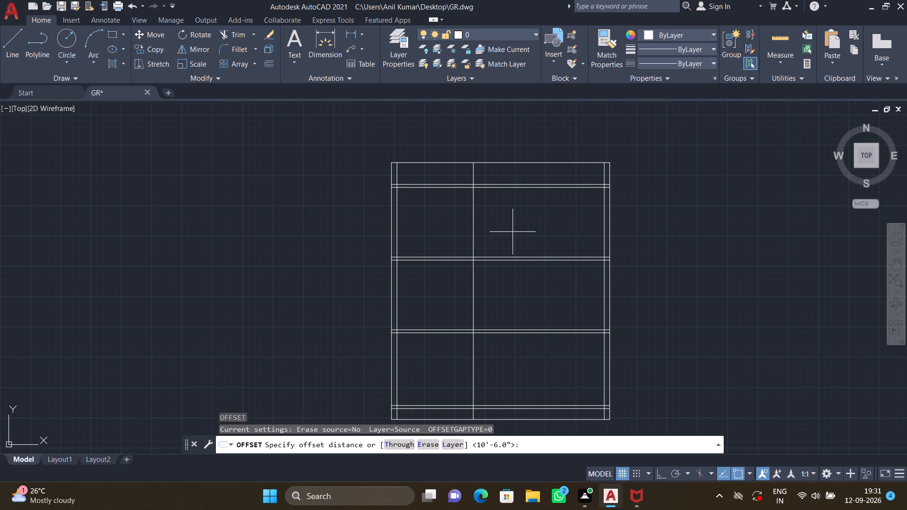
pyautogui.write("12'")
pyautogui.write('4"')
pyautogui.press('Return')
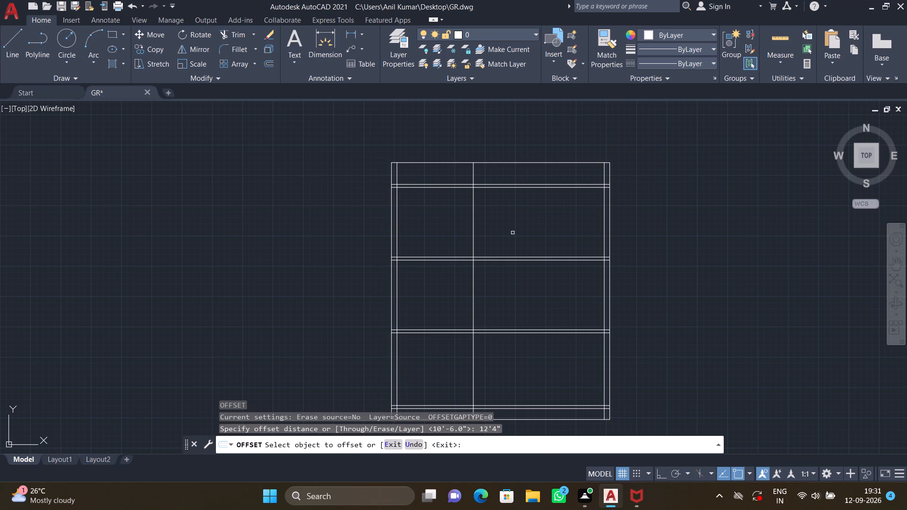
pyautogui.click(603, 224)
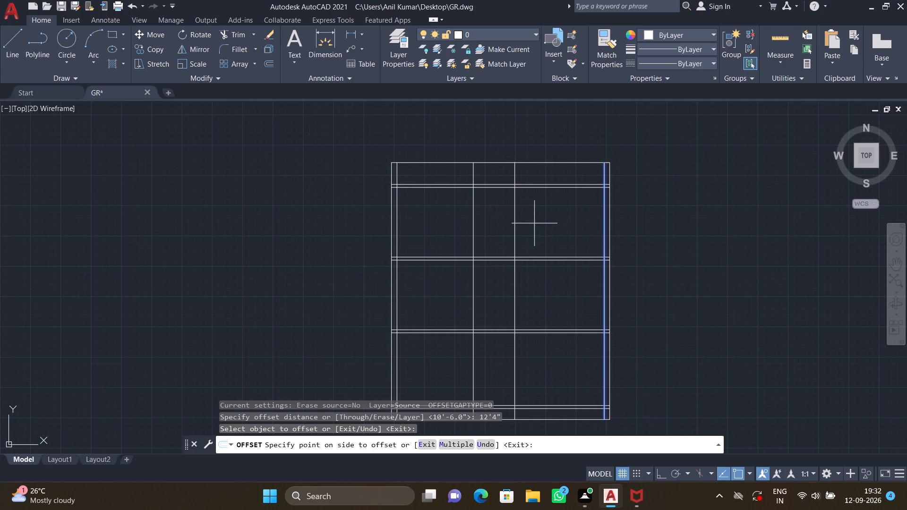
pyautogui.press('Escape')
# Offset the new vertical partition line by 5" toward the right outer wall to give the partition its thickness.
pyautogui.scroll(-2, 517, 216)
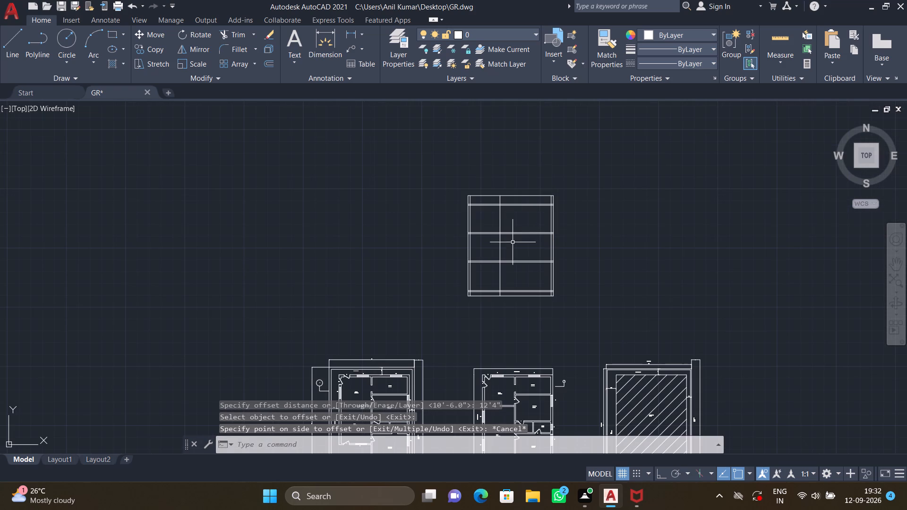
pyautogui.scroll(1, 515, 225)
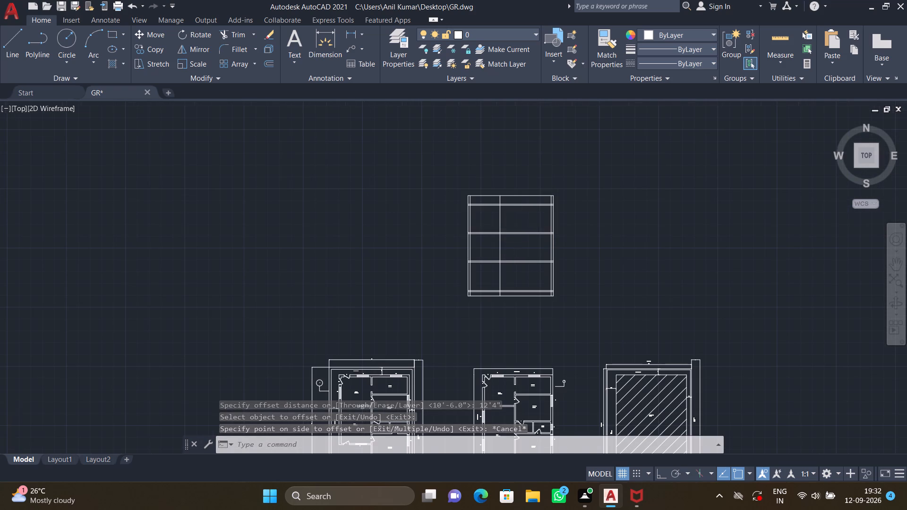
pyautogui.scroll(1, 515, 225)
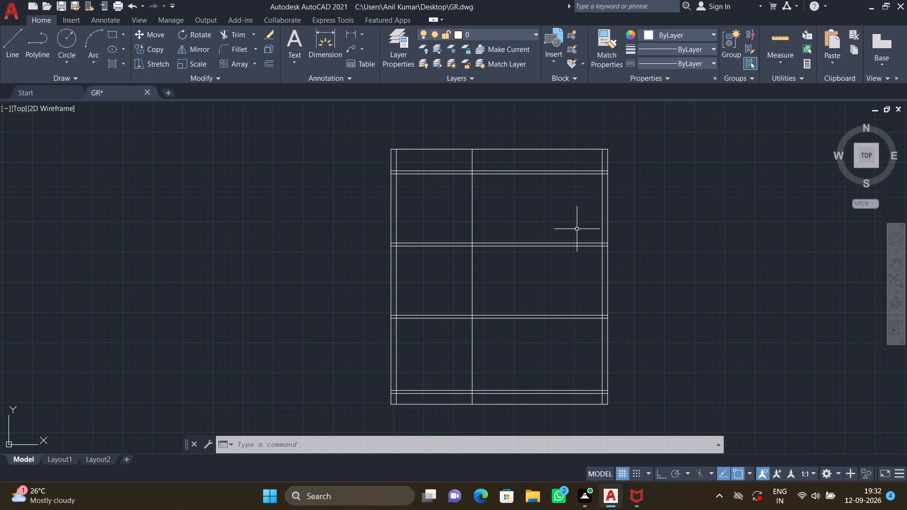
pyautogui.press('o')
pyautogui.press('Return')
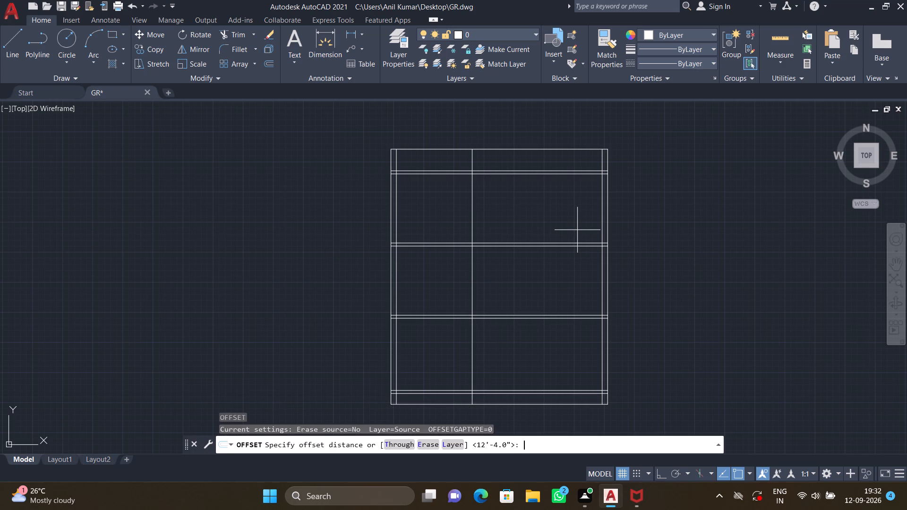
pyautogui.press('5')
pyautogui.hotkey('shift', '"')
pyautogui.press('Return')
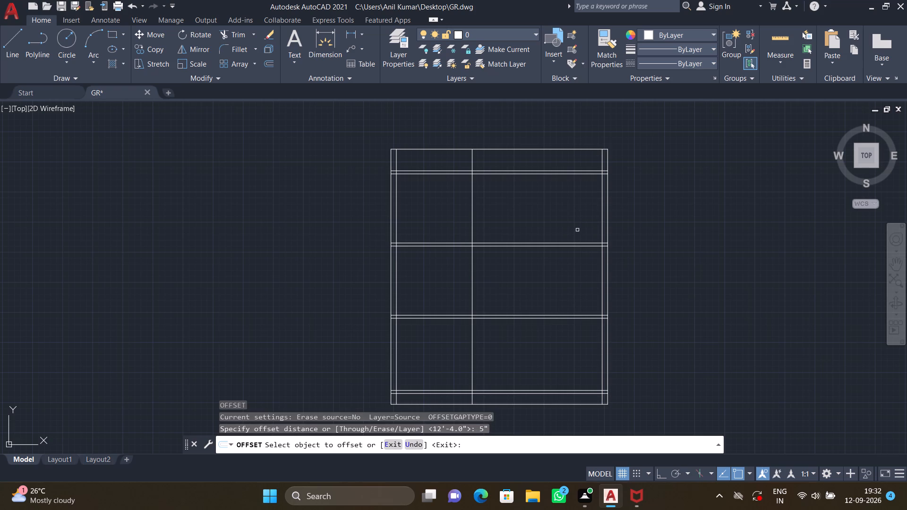
pyautogui.click(472, 213)
pyautogui.click(500, 213)
pyautogui.press('Return')
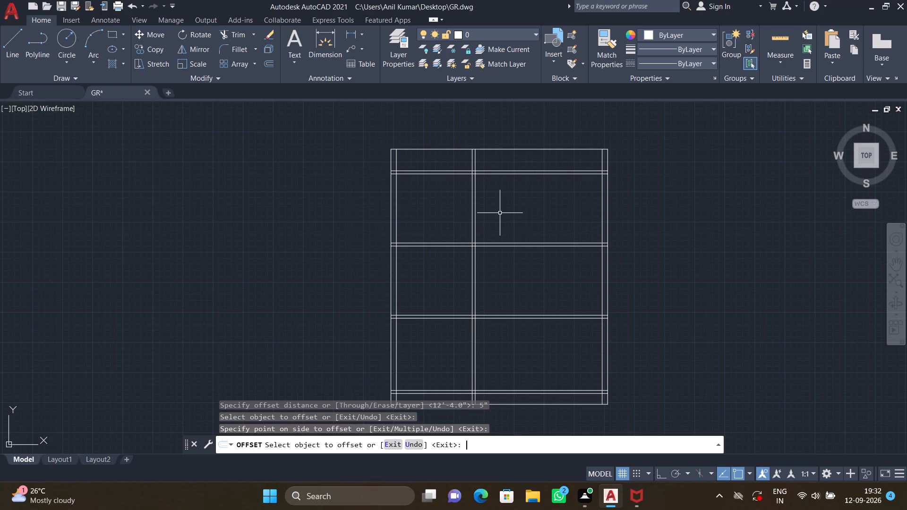
# Offset the right-hand line of the 5" partition by 12'4" toward the right outer wall.
pyautogui.scroll(1, 483, 213)
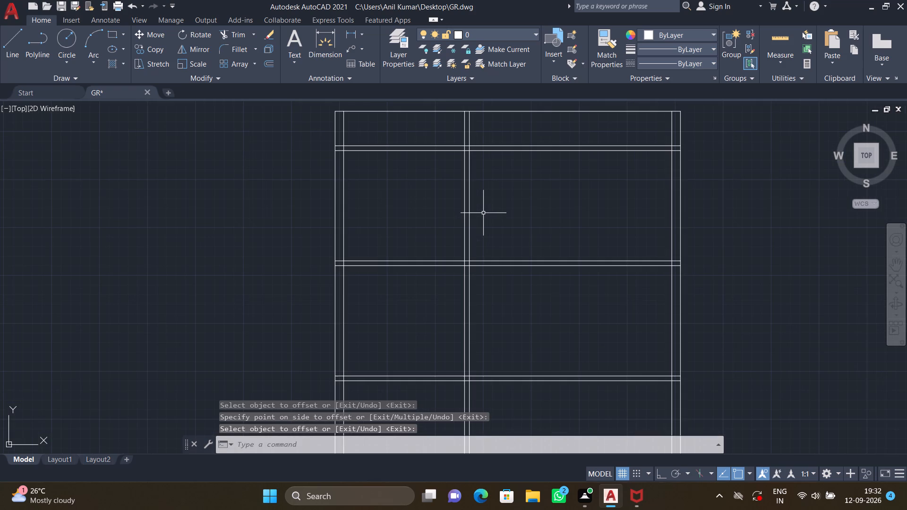
pyautogui.press('o')
pyautogui.press('Return')
pyautogui.write("12'")
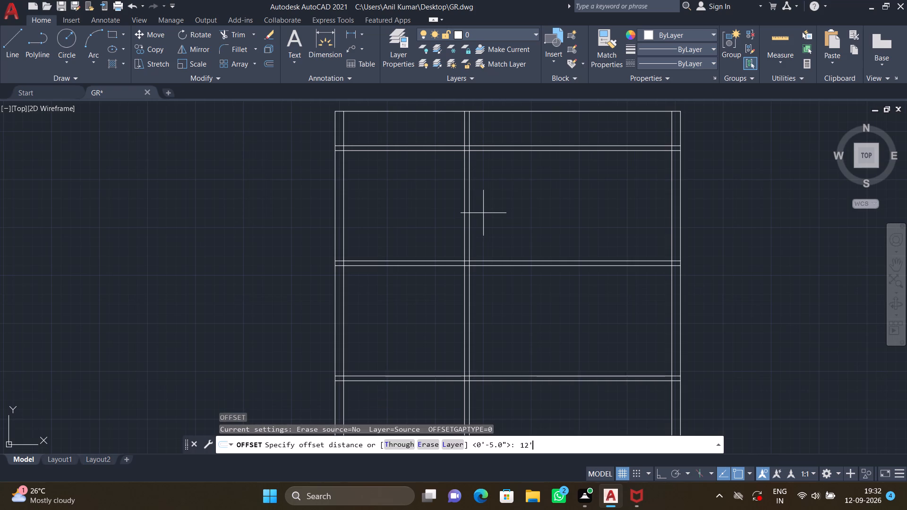
pyautogui.write('4"')
pyautogui.press('Return')
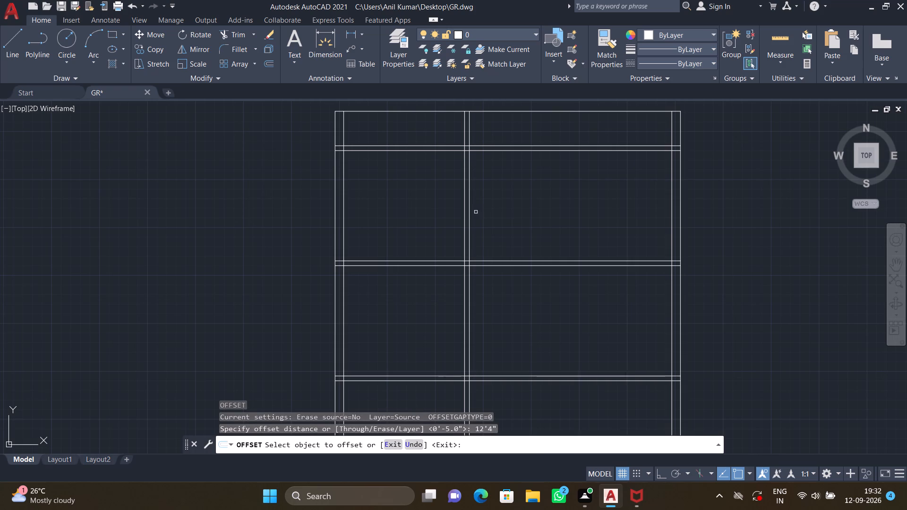
pyautogui.click(470, 207)
pyautogui.click(568, 213)
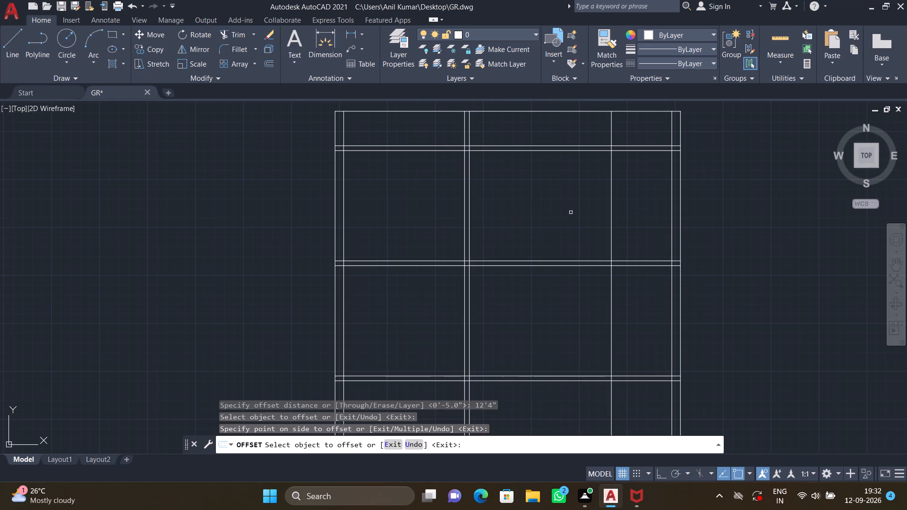
pyautogui.press('Return')
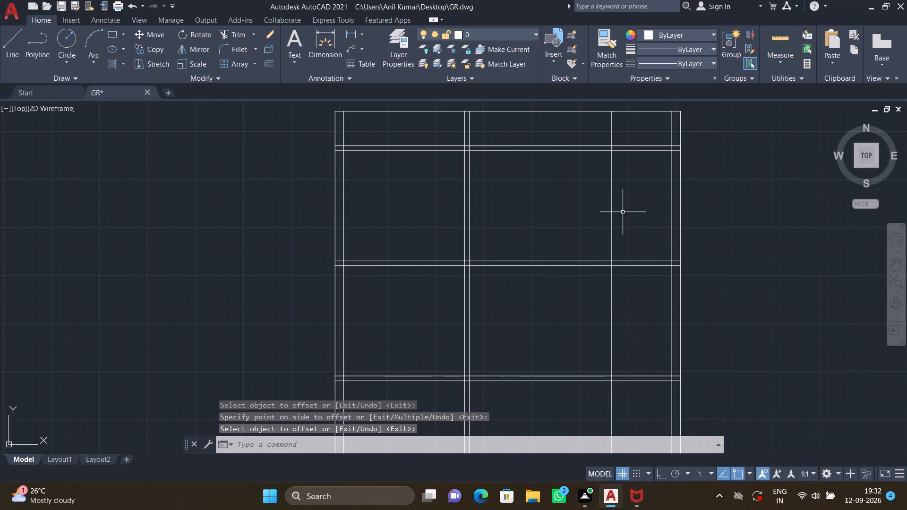
# Offset the new vertical line by 9" toward the right outer wall to form the second interior wall.
pyautogui.scroll(1, 622, 212)
pyautogui.press('o')
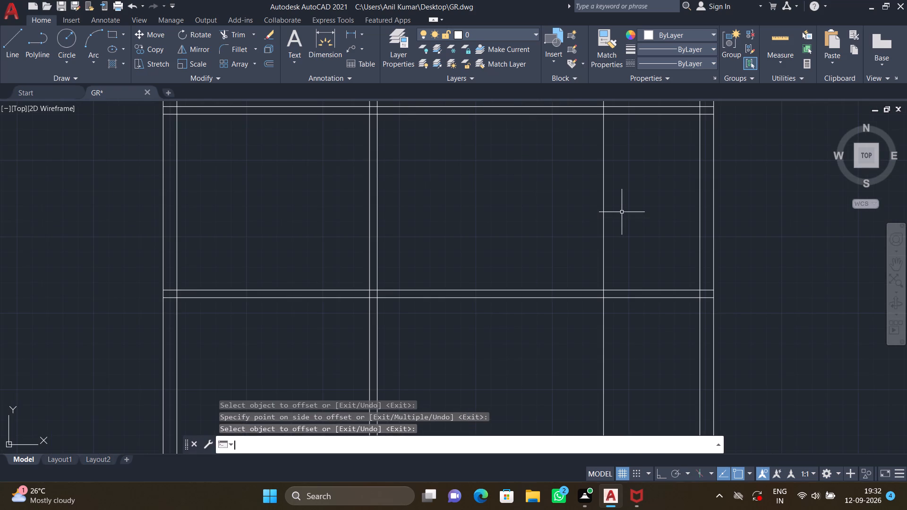
pyautogui.press('Return')
pyautogui.write('9"')
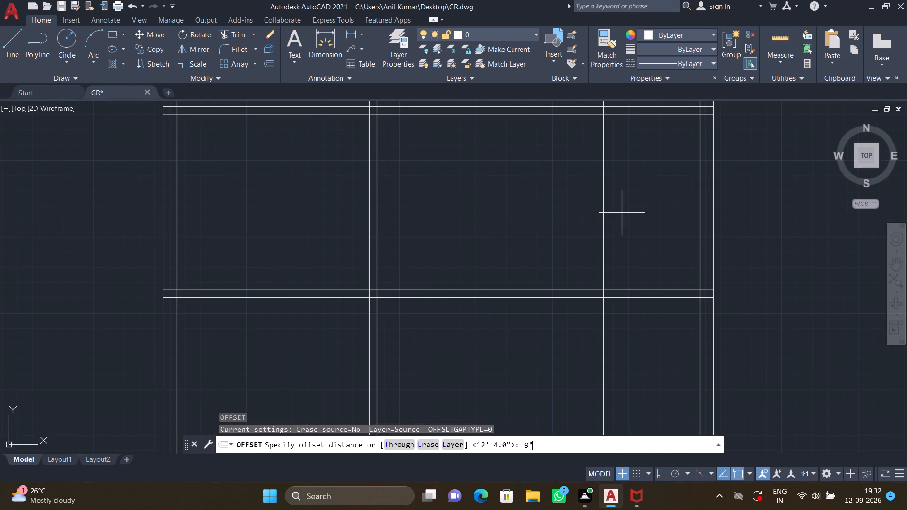
pyautogui.press('Return')
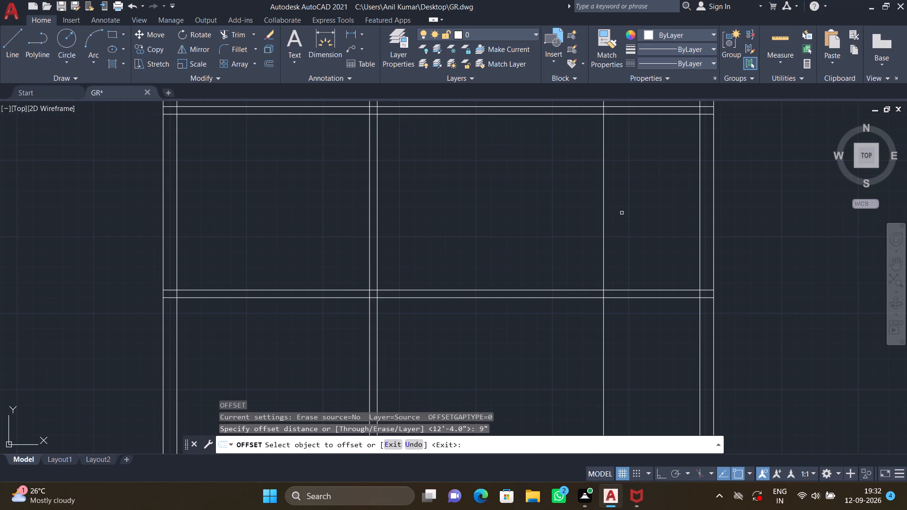
pyautogui.click(603, 215)
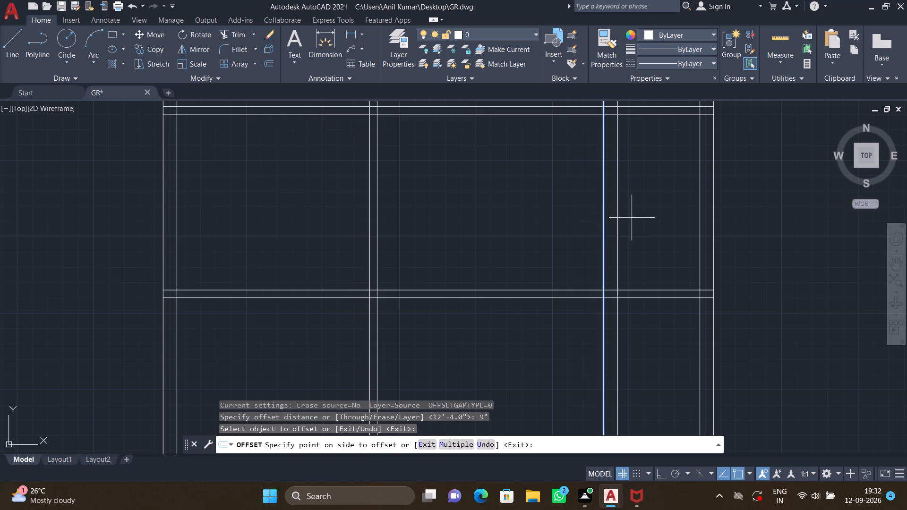
pyautogui.click(632, 218)
pyautogui.press('Return')
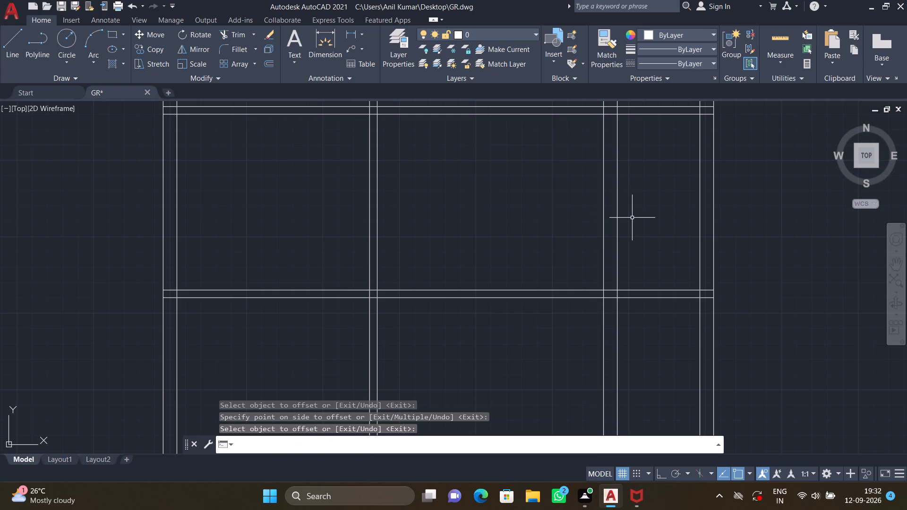
# Trim the top line and upper two slabs beyond the second interior wall, and cut away the right outer wall's upper portion.
pyautogui.scroll(-3, 632, 218)
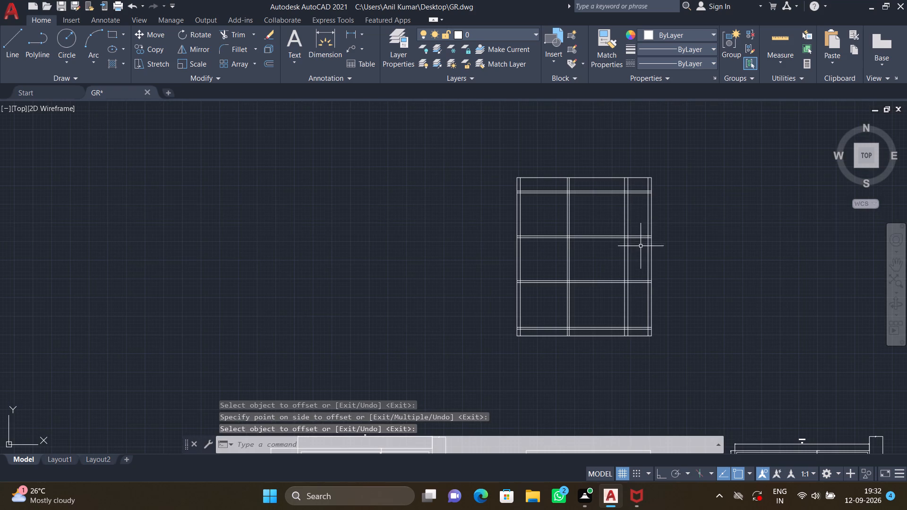
pyautogui.scroll(1, 645, 175)
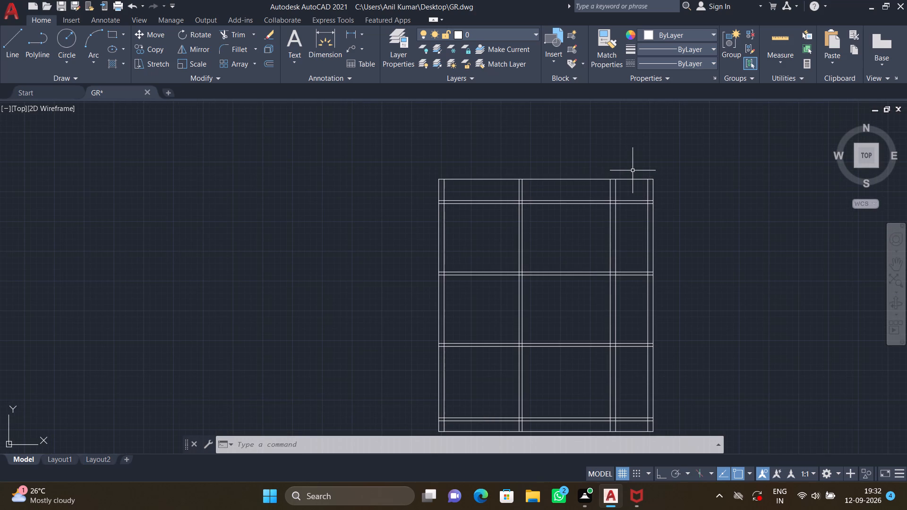
pyautogui.write('TR')
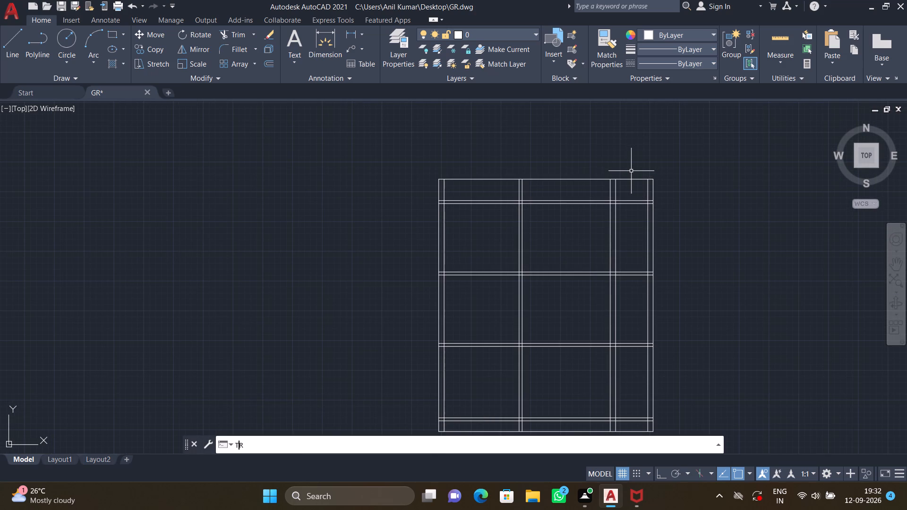
pyautogui.press('Return')
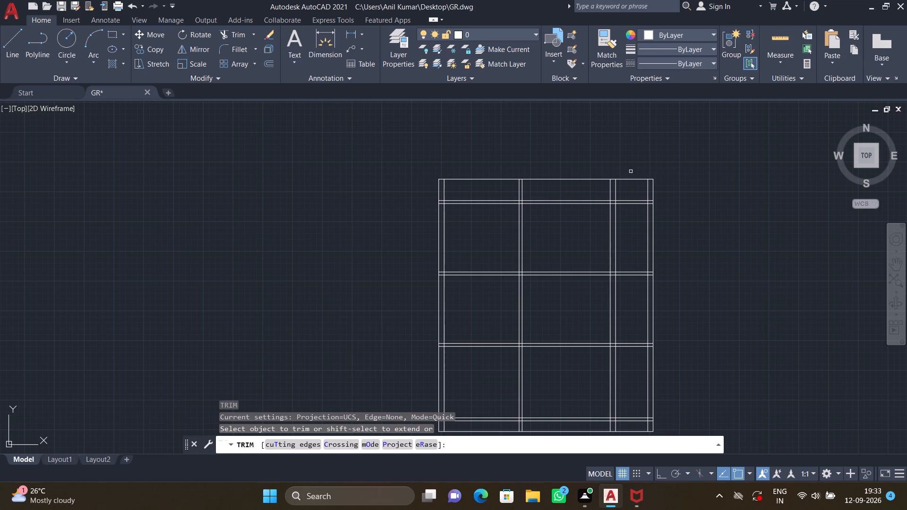
pyautogui.click(631, 171)
pyautogui.click(634, 222)
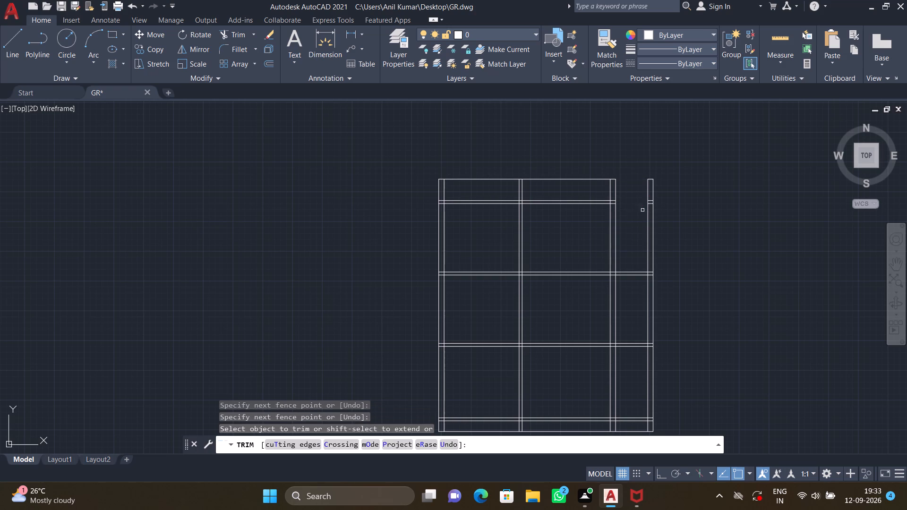
pyautogui.click(639, 197)
pyautogui.click(665, 195)
pyautogui.click(649, 175)
pyautogui.click(647, 284)
pyautogui.click(641, 262)
pyautogui.click(678, 257)
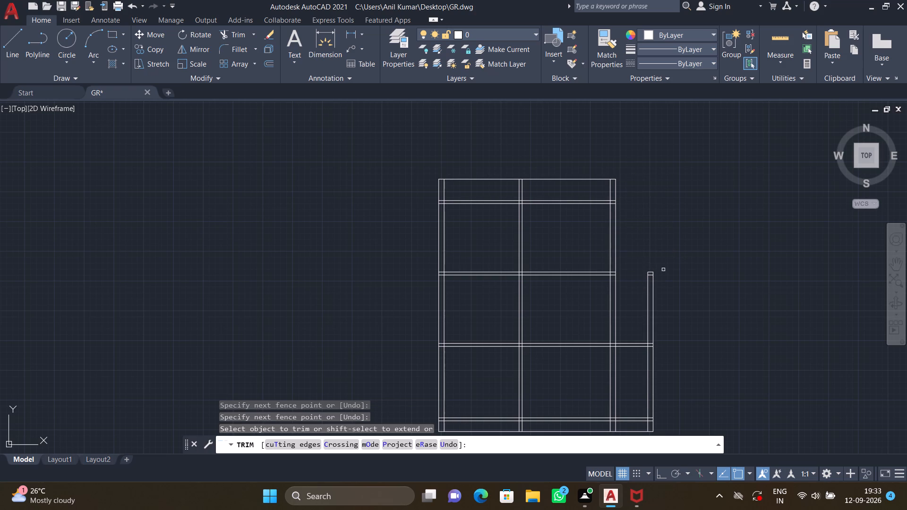
# Trim the lower slab lines and base line beyond the second interior wall, together with the right outer wall's lower portions.
pyautogui.moveTo(630, 319); pyautogui.dragTo(637, 218, button='middle')
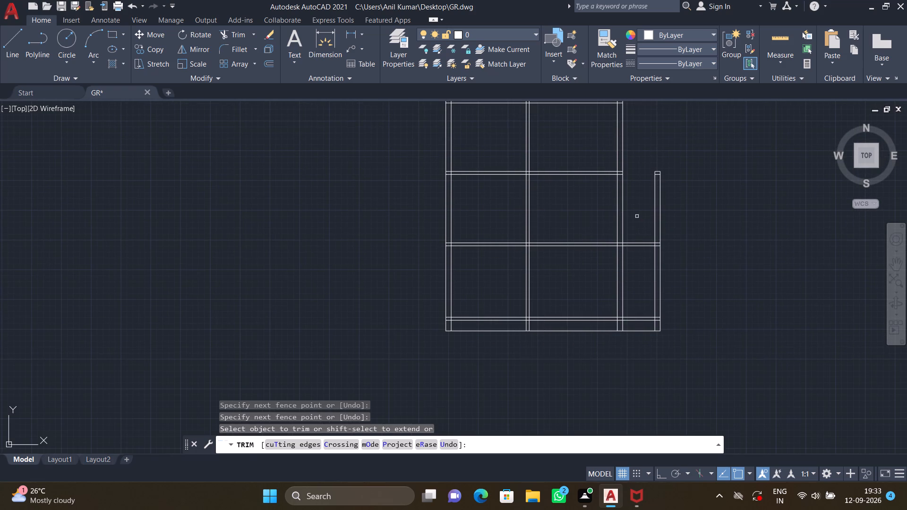
pyautogui.click(638, 219)
pyautogui.moveTo(642, 365); pyautogui.dragTo(642, 357)
pyautogui.moveTo(641, 326); pyautogui.dragTo(684, 322)
pyautogui.moveTo(632, 286); pyautogui.dragTo(640, 284)
pyautogui.click(640, 280)
pyautogui.moveTo(669, 280); pyautogui.dragTo(667, 274)
pyautogui.click(643, 211)
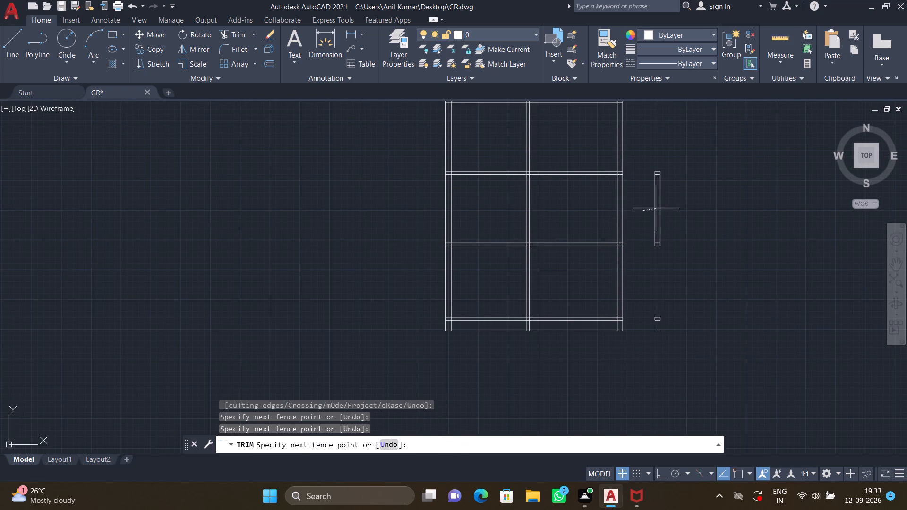
pyautogui.click(670, 208)
# Remove the leftover slab and wall fragments where the right outer wall stood and finish trimming.
pyautogui.click(657, 162)
pyautogui.click(659, 348)
pyautogui.moveTo(647, 322); pyautogui.dragTo(676, 320)
pyautogui.moveTo(652, 240); pyautogui.dragTo(651, 244)
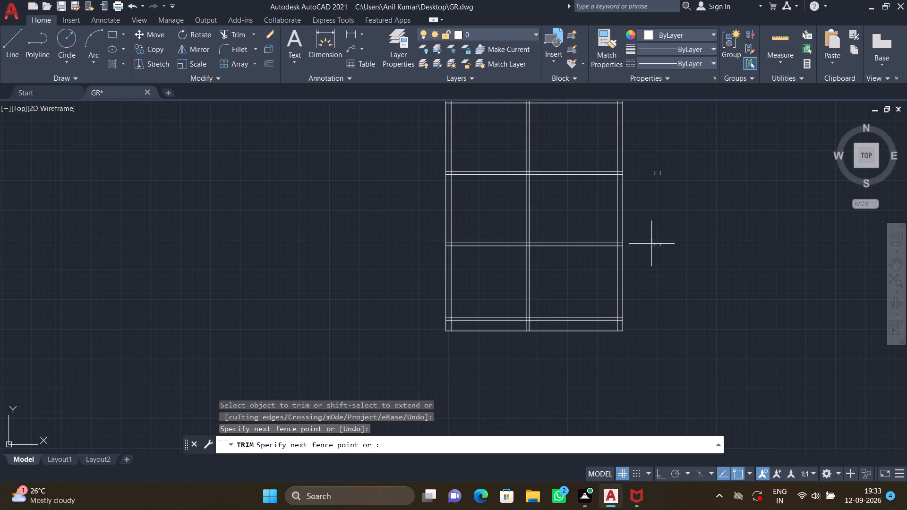
pyautogui.moveTo(651, 244); pyautogui.dragTo(675, 246)
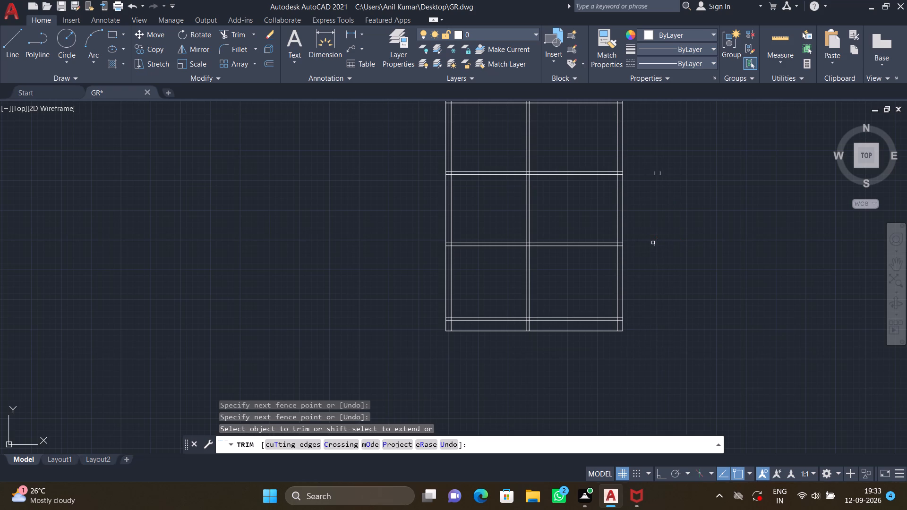
pyautogui.click(653, 243)
pyautogui.click(664, 245)
pyautogui.moveTo(648, 176); pyautogui.dragTo(650, 175)
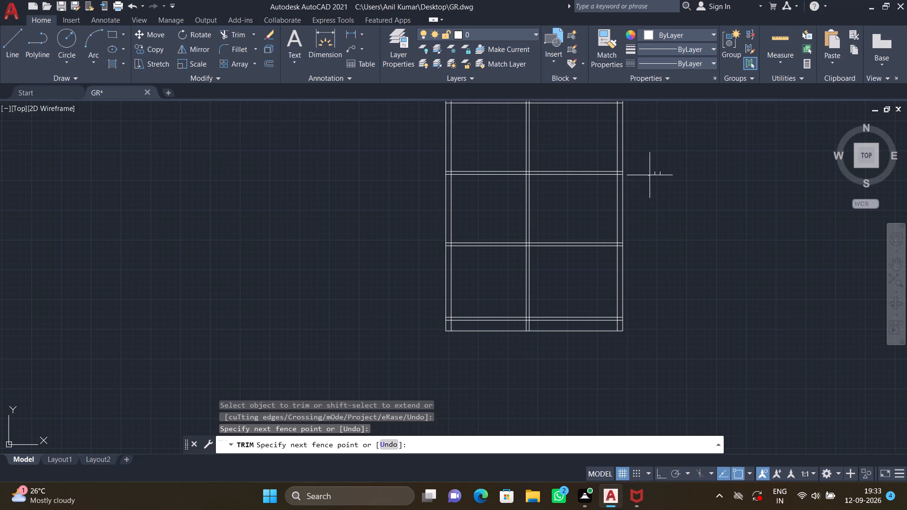
pyautogui.moveTo(650, 175); pyautogui.dragTo(653, 175)
pyautogui.click(668, 176)
pyautogui.click(653, 175)
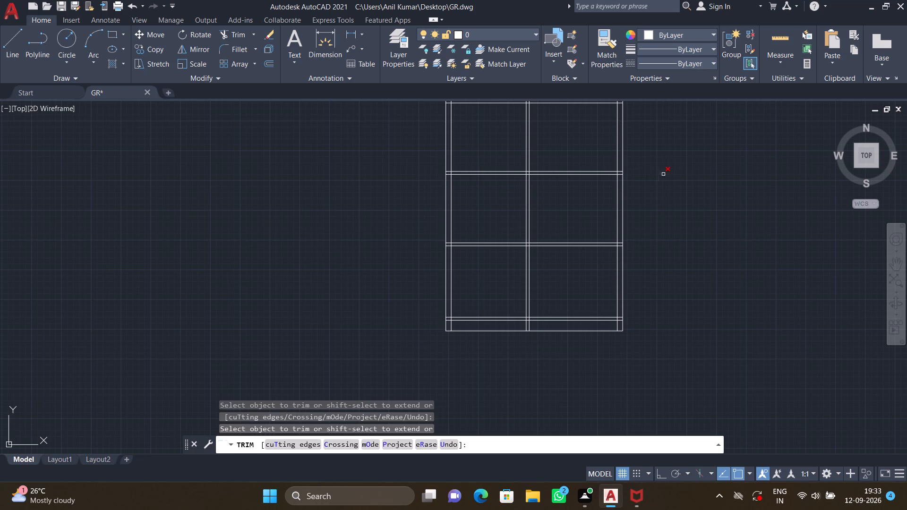
pyautogui.click(667, 175)
pyautogui.click(659, 172)
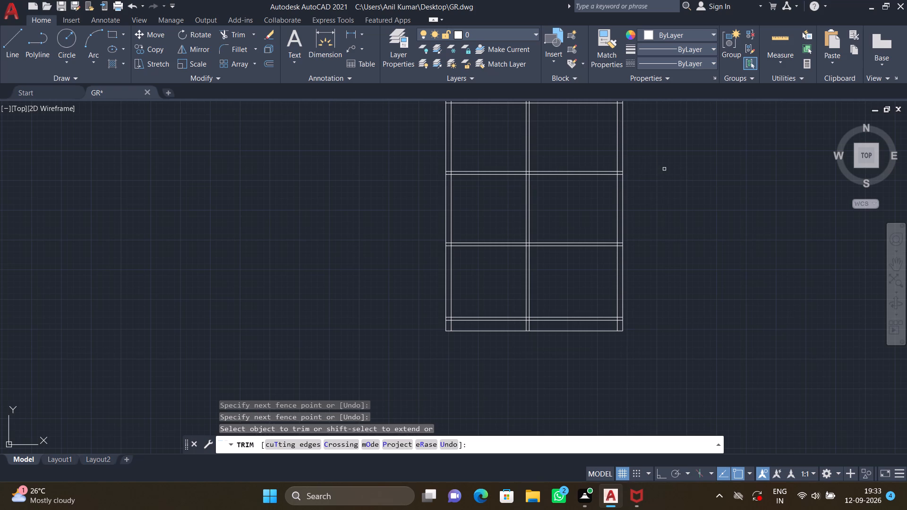
pyautogui.press('Return')
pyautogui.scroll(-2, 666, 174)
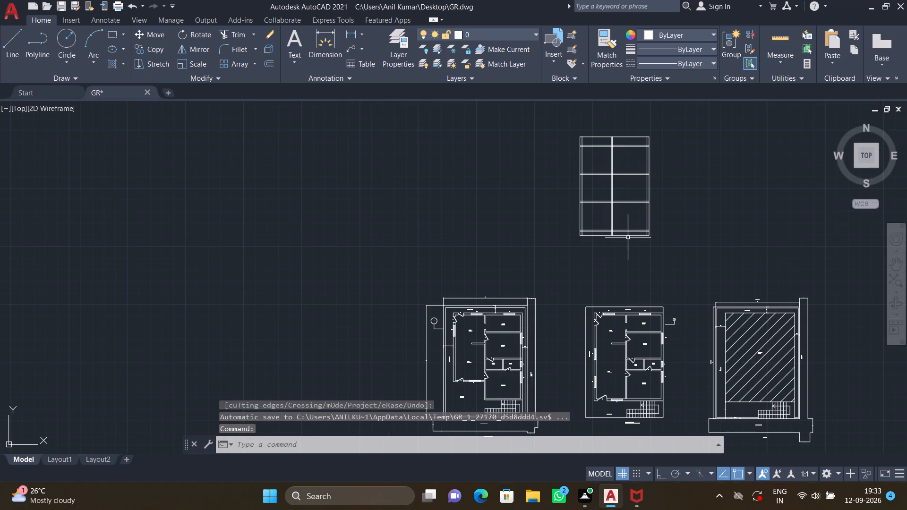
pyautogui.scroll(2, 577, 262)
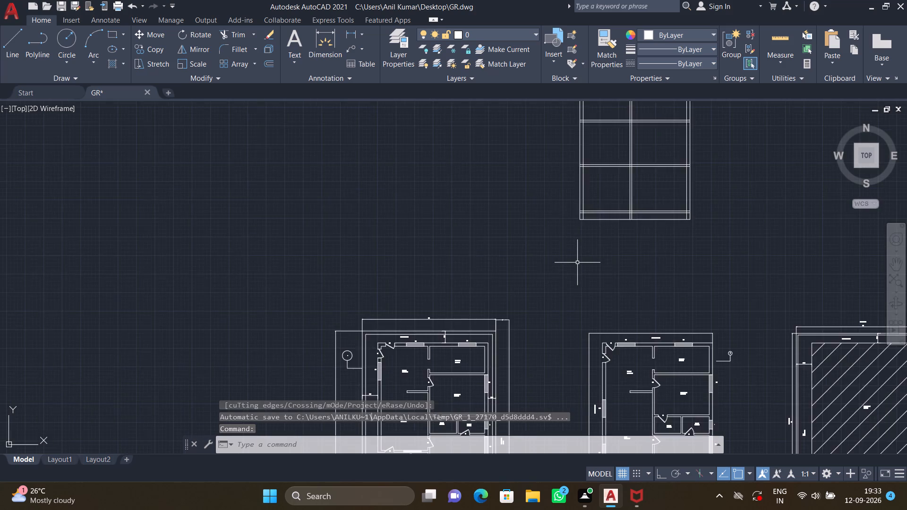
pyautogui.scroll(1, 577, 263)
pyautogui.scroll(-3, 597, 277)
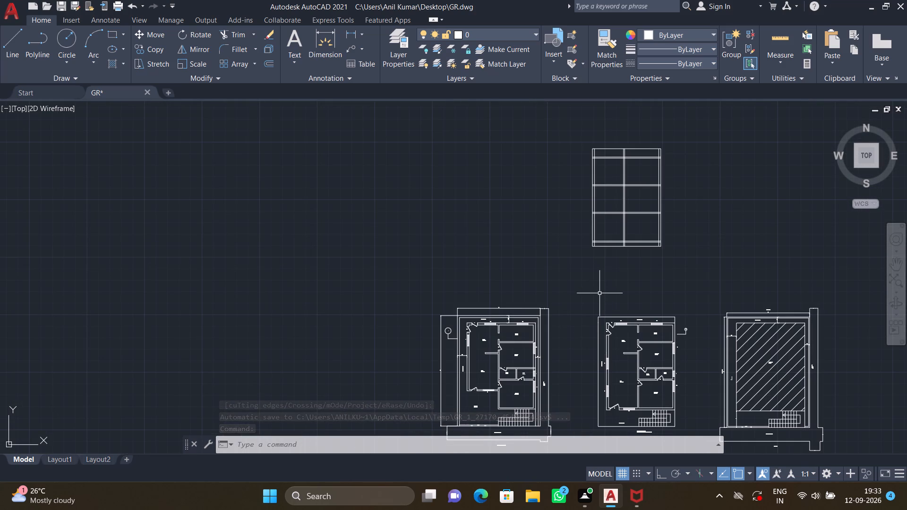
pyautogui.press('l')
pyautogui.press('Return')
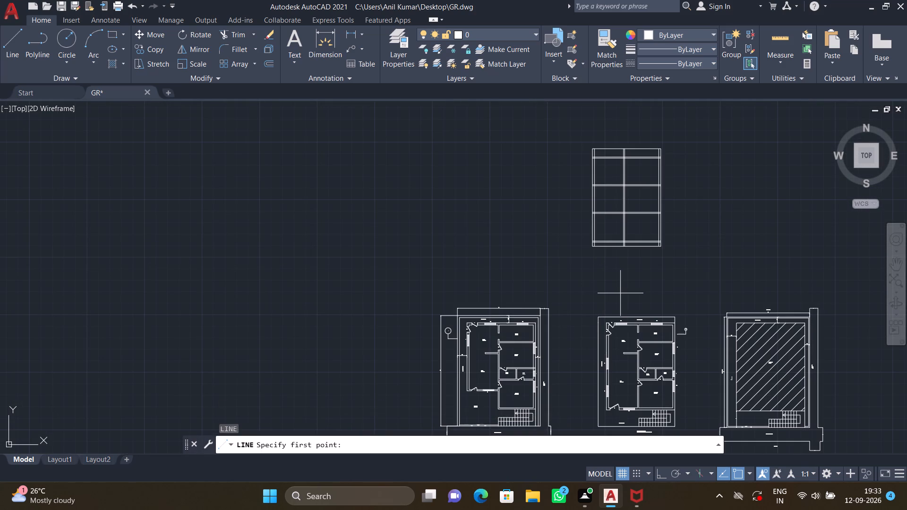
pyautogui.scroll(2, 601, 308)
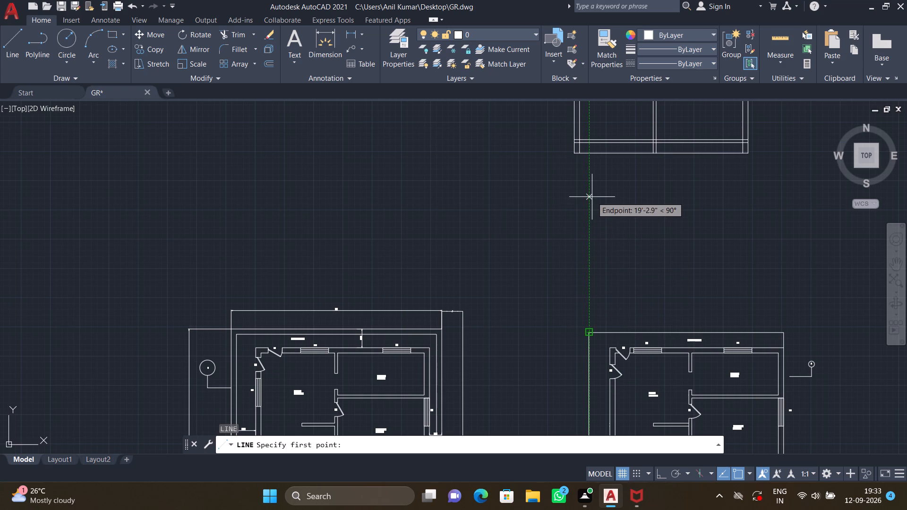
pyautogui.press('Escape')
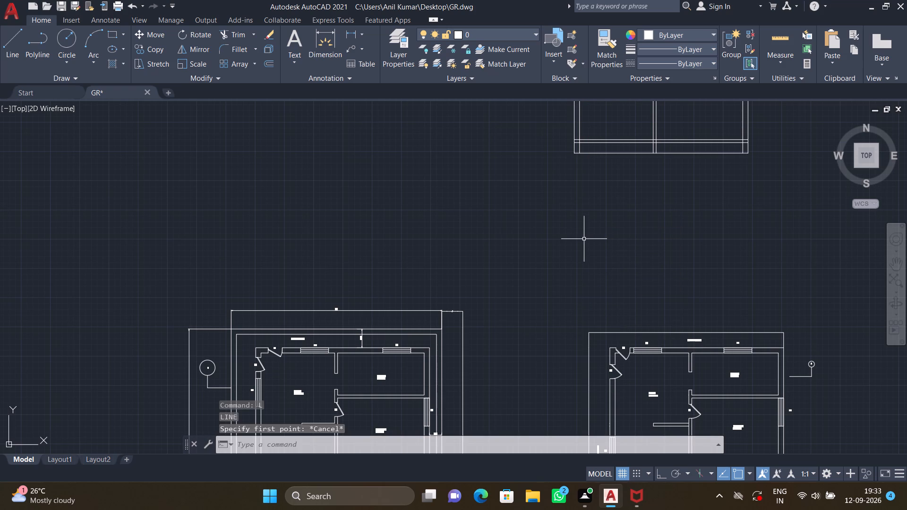
# Draw a vertical guide line with Ortho on from the middle floor plan's top-left corner up to just below the trimmed drawing.
pyautogui.press('l')
pyautogui.press('Return')
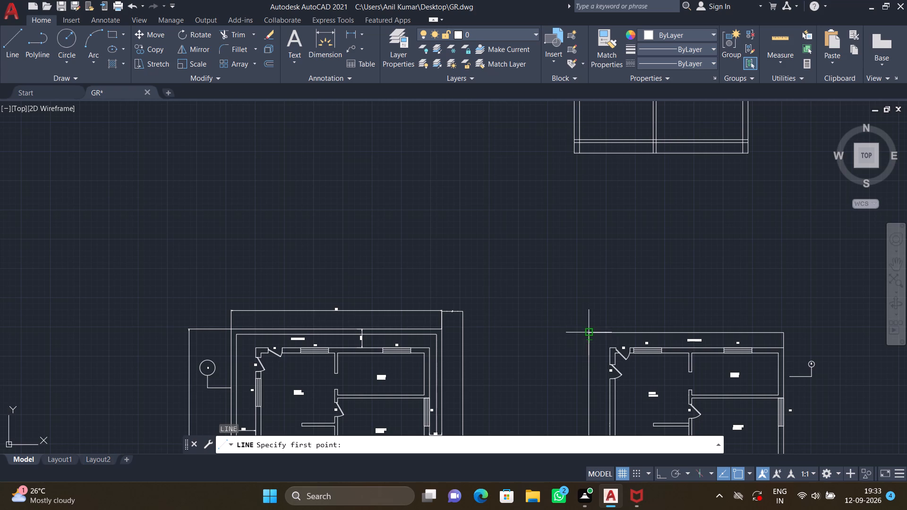
pyautogui.click(588, 331)
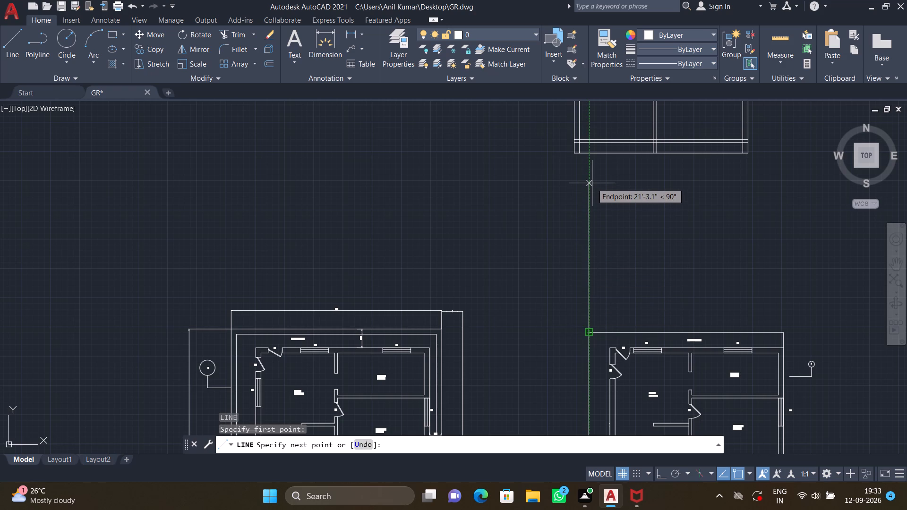
pyautogui.press('F8')
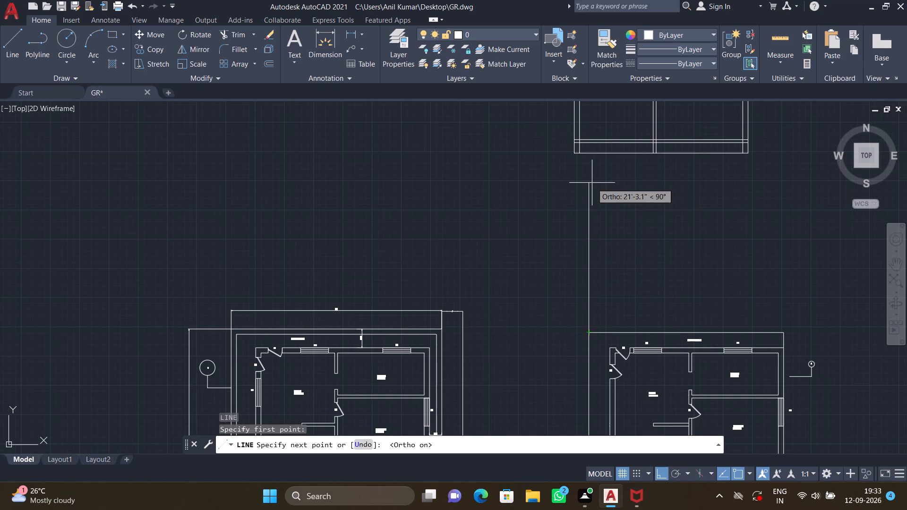
pyautogui.click(590, 172)
pyautogui.press('Return')
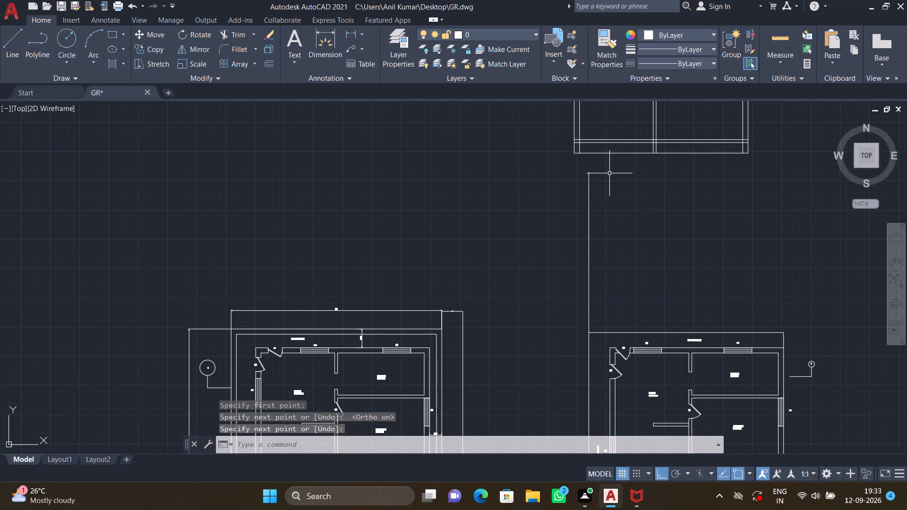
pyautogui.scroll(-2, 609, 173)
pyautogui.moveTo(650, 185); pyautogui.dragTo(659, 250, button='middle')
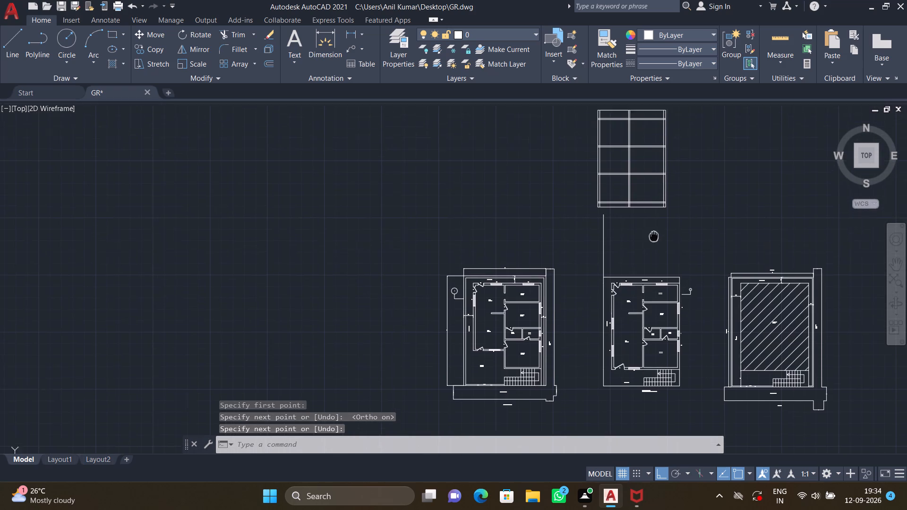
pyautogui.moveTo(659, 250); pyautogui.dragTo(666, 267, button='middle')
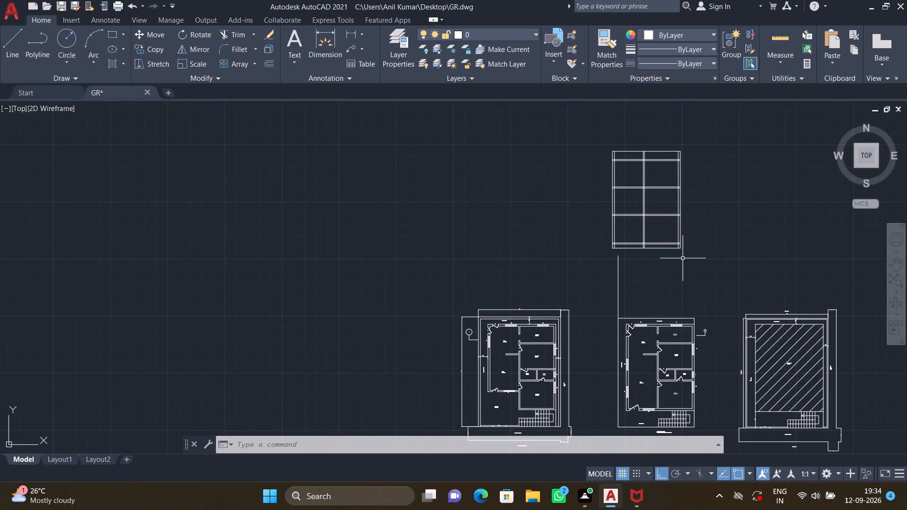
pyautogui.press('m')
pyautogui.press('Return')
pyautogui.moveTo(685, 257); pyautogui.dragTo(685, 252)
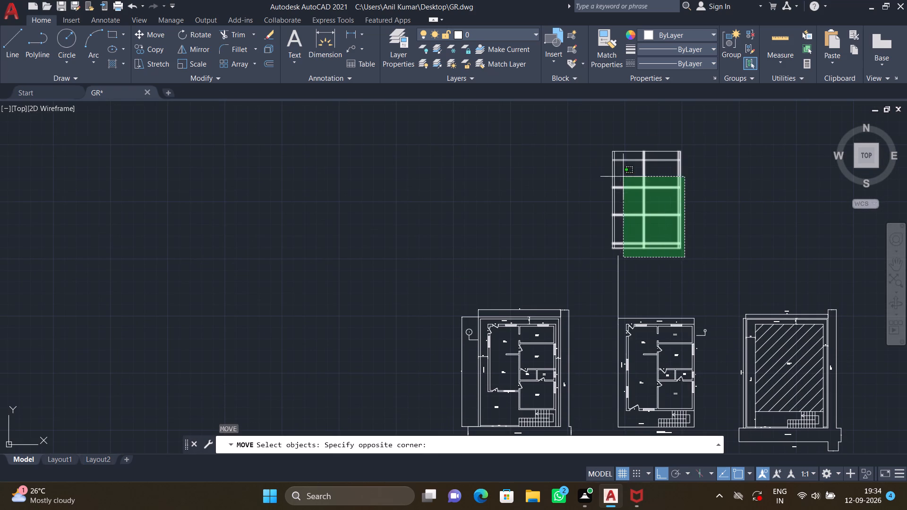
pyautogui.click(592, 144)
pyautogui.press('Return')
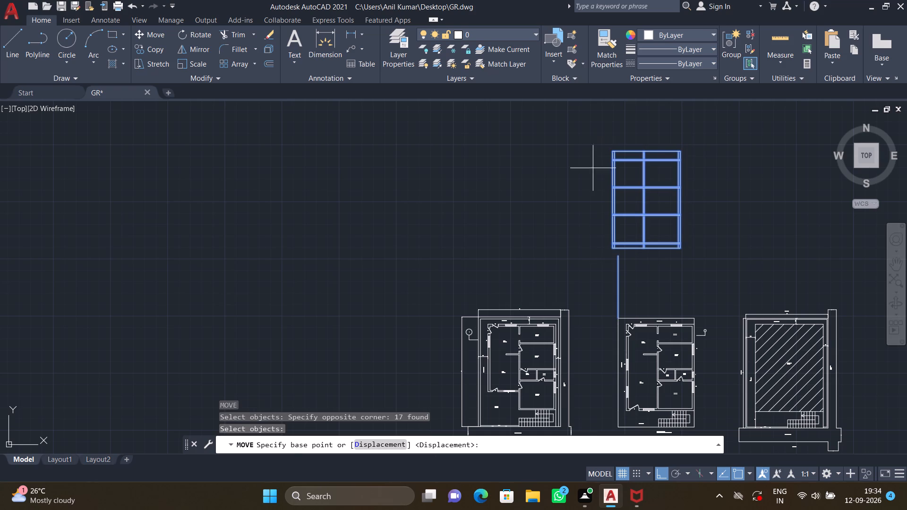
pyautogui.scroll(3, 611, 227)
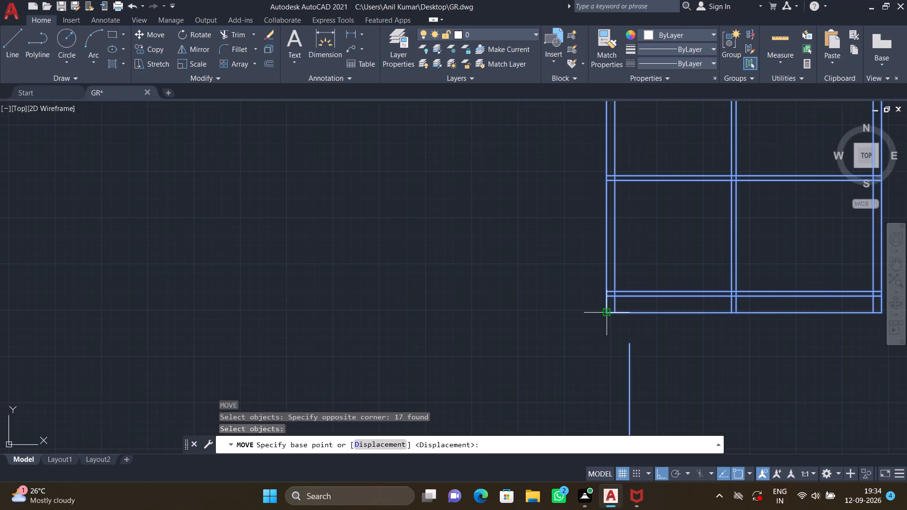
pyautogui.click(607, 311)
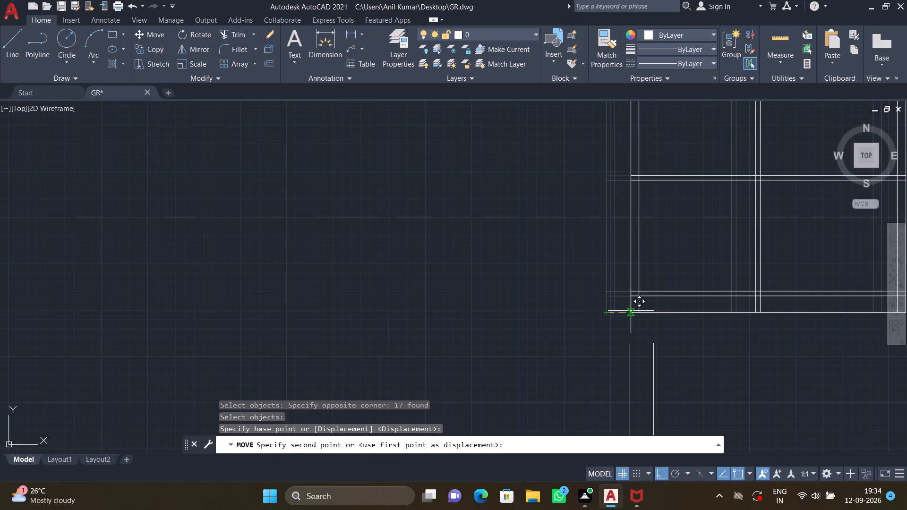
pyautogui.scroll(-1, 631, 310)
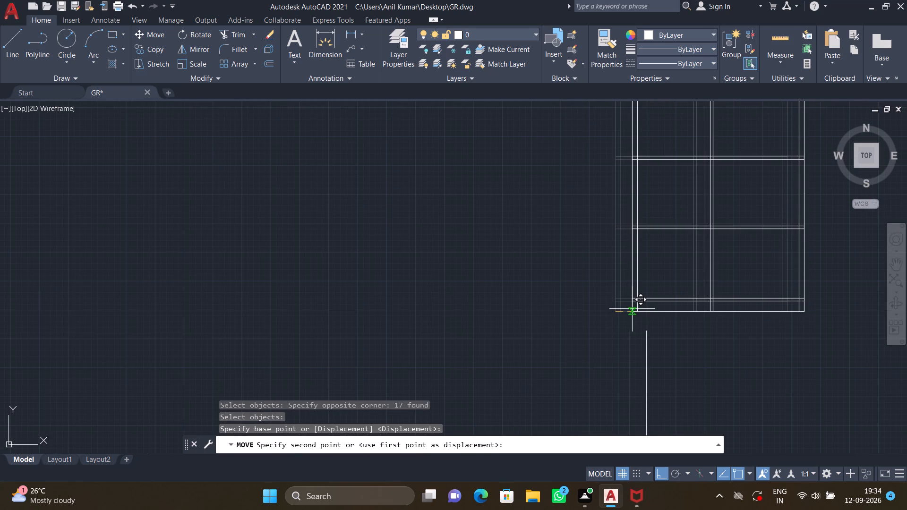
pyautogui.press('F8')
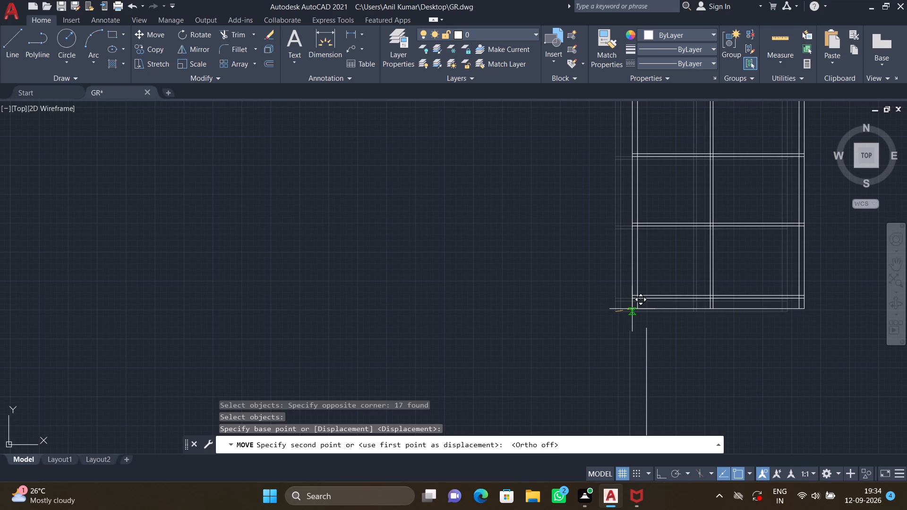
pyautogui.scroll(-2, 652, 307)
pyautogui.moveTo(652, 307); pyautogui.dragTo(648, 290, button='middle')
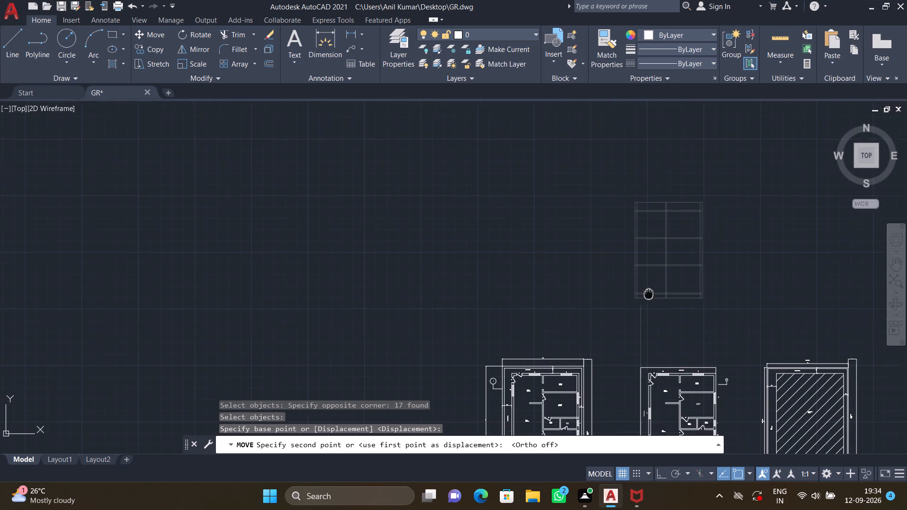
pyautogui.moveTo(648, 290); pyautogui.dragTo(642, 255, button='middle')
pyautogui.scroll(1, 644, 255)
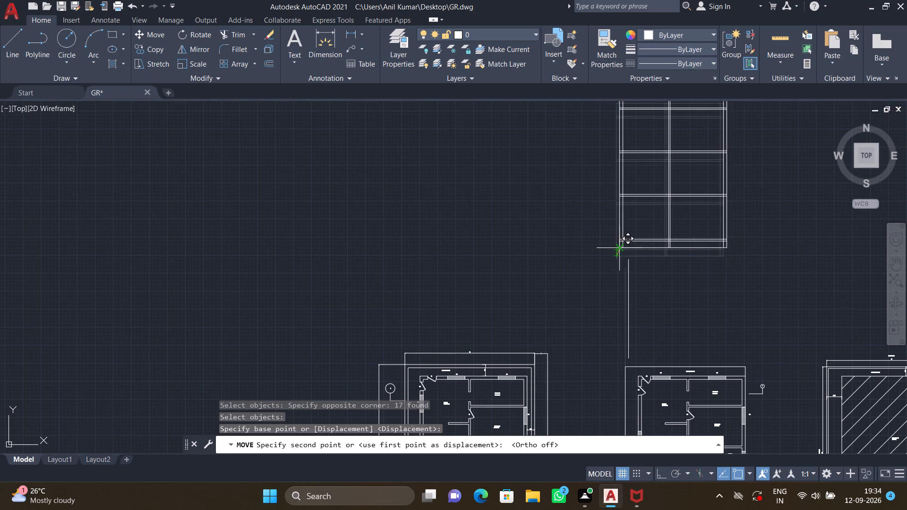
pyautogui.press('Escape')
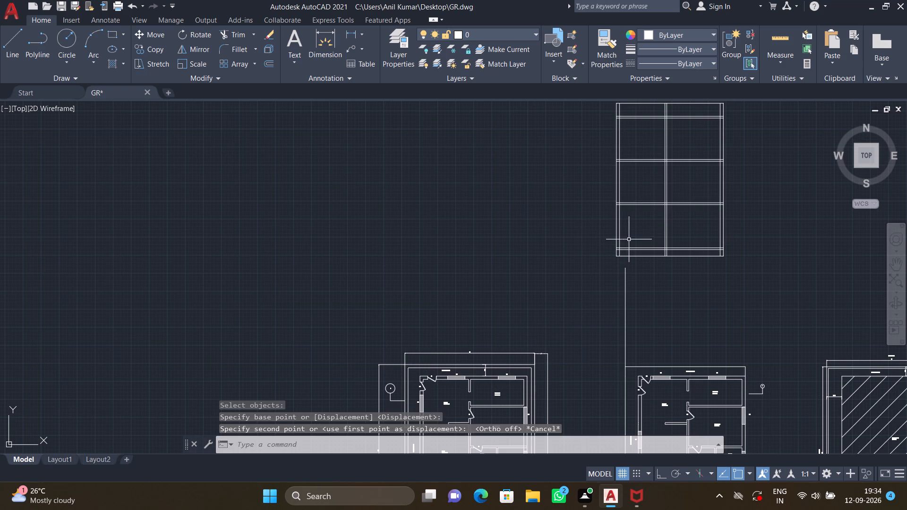
# Move the slab-and-wall drawing, excluding the guide line, by its bottom-left corner onto the vertical guide, aligning it with the middle floor plan's left edge.
pyautogui.scroll(1, 625, 280)
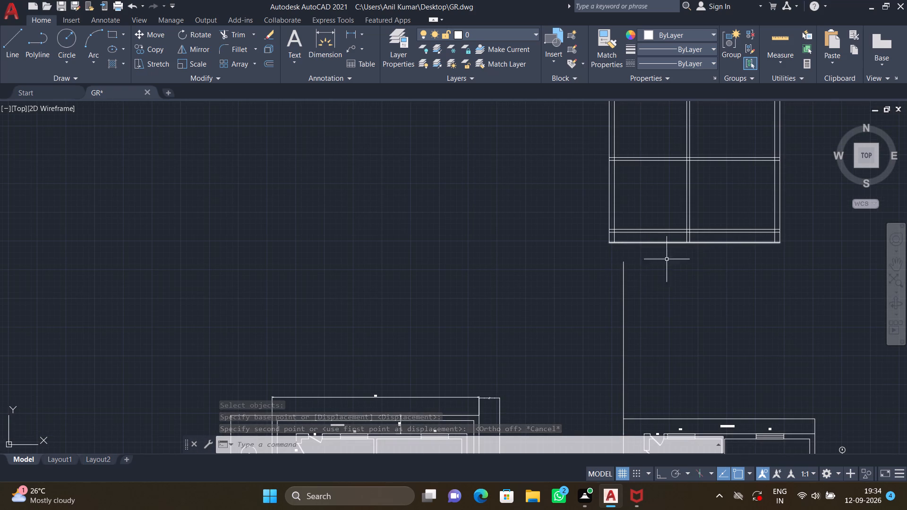
pyautogui.press('m')
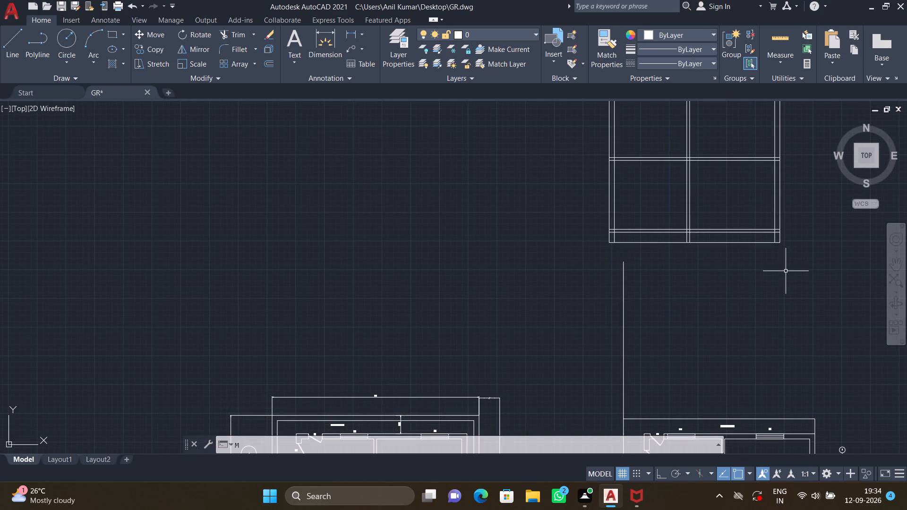
pyautogui.press('Return')
pyautogui.moveTo(792, 270); pyautogui.dragTo(792, 266)
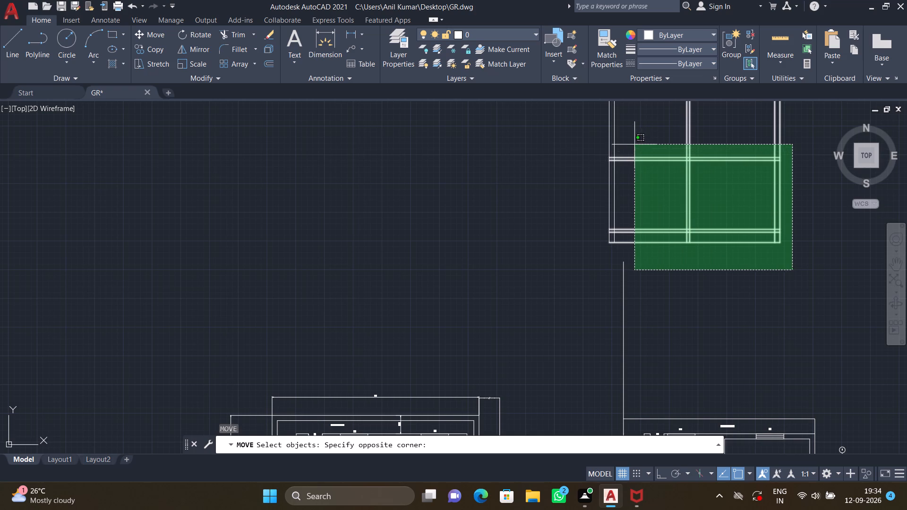
pyautogui.moveTo(634, 144); pyautogui.dragTo(655, 227, button='middle')
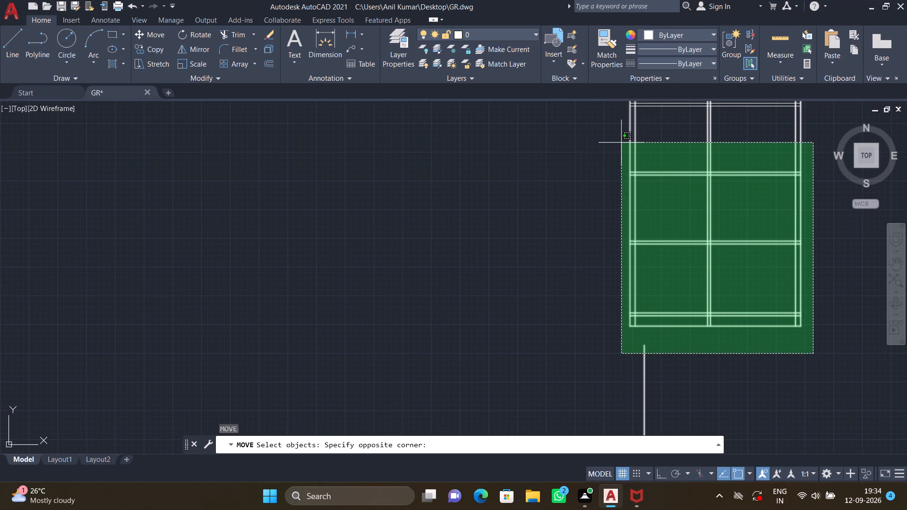
pyautogui.press('Escape')
pyautogui.scroll(-2, 625, 136)
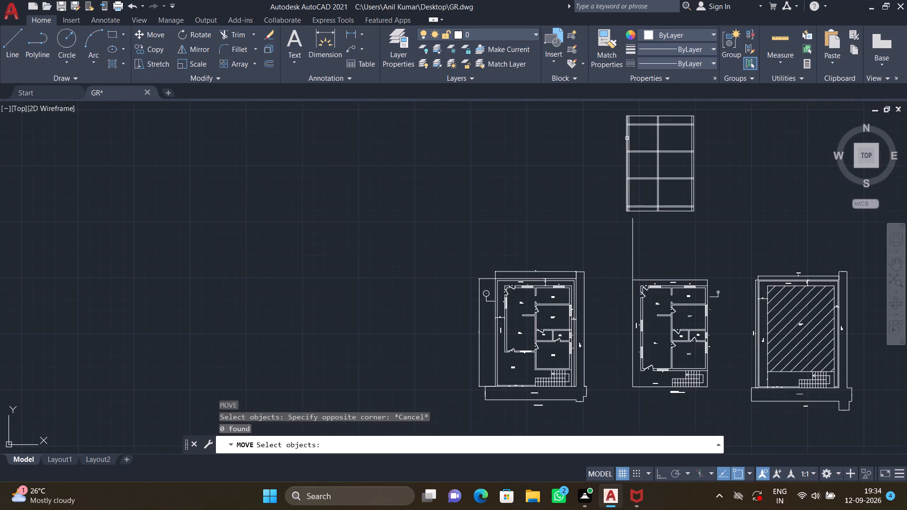
pyautogui.moveTo(627, 138); pyautogui.dragTo(553, 206, button='middle')
pyautogui.moveTo(642, 289); pyautogui.dragTo(638, 279)
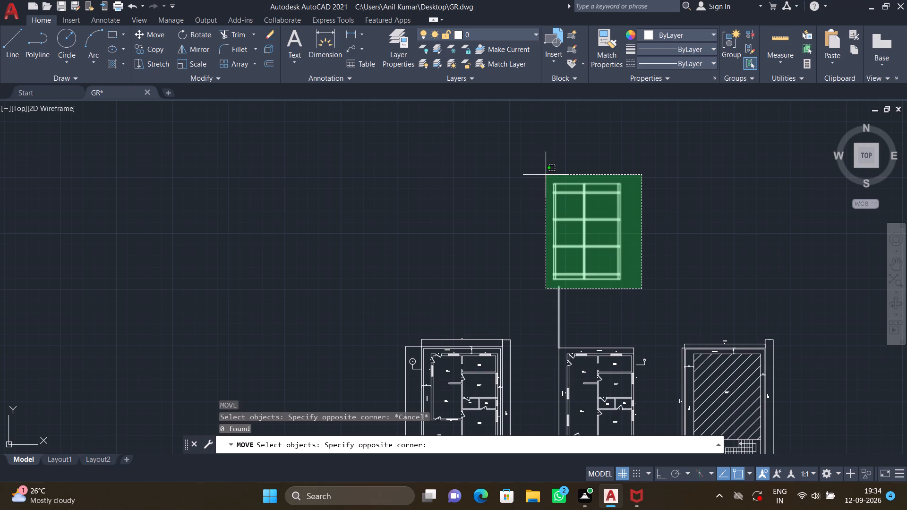
pyautogui.click(544, 172)
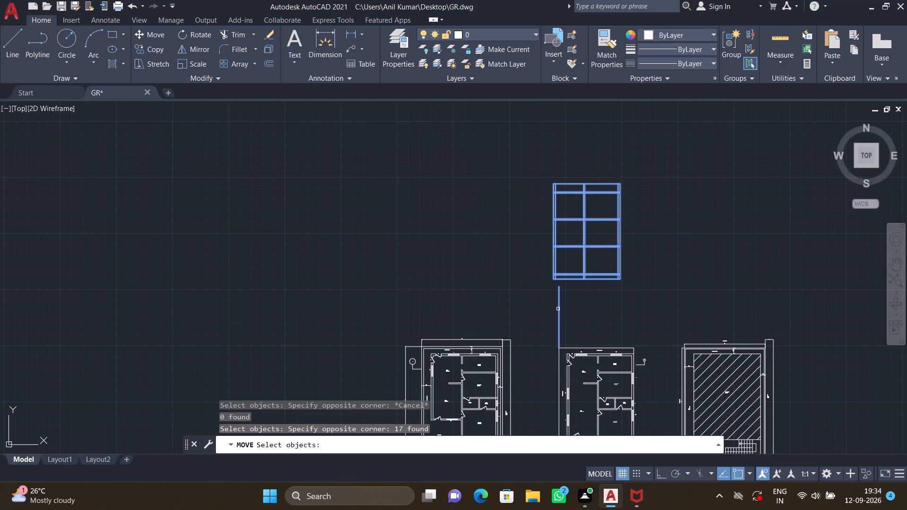
pyautogui.keyDown('shift'); pyautogui.click(558, 308); pyautogui.keyUp('shift')
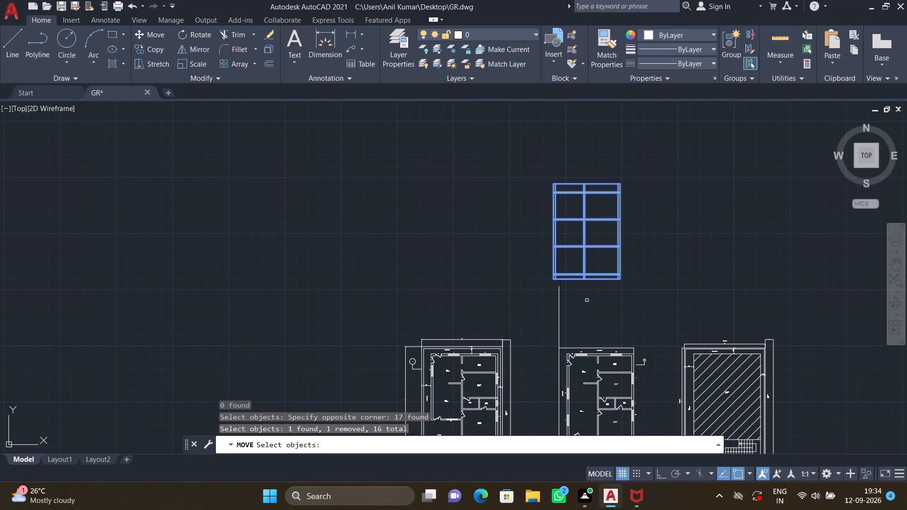
pyautogui.press('Return')
pyautogui.scroll(2, 551, 277)
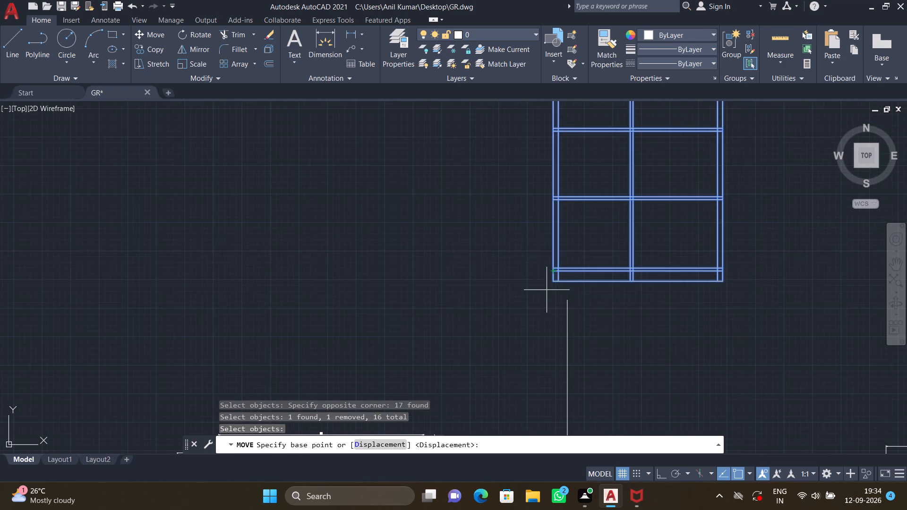
pyautogui.scroll(3, 547, 289)
pyautogui.click(562, 260)
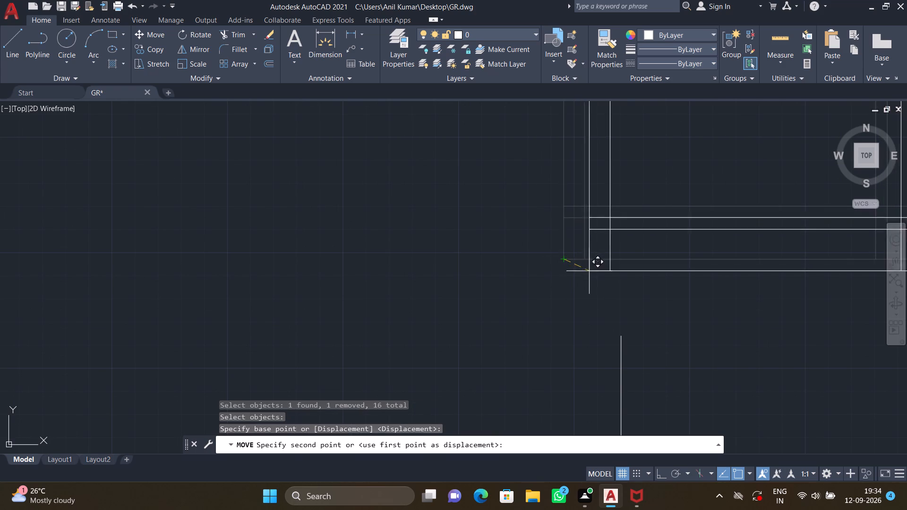
pyautogui.scroll(2, 615, 297)
pyautogui.moveTo(615, 297); pyautogui.dragTo(606, 253, button='middle')
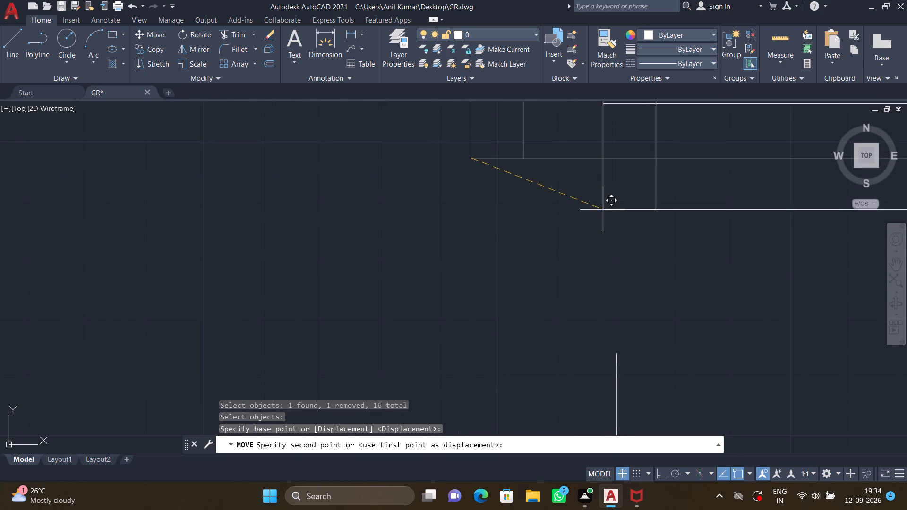
pyautogui.scroll(-1, 606, 220)
pyautogui.moveTo(608, 254); pyautogui.dragTo(581, 116, button='middle')
pyautogui.scroll(-1, 581, 117)
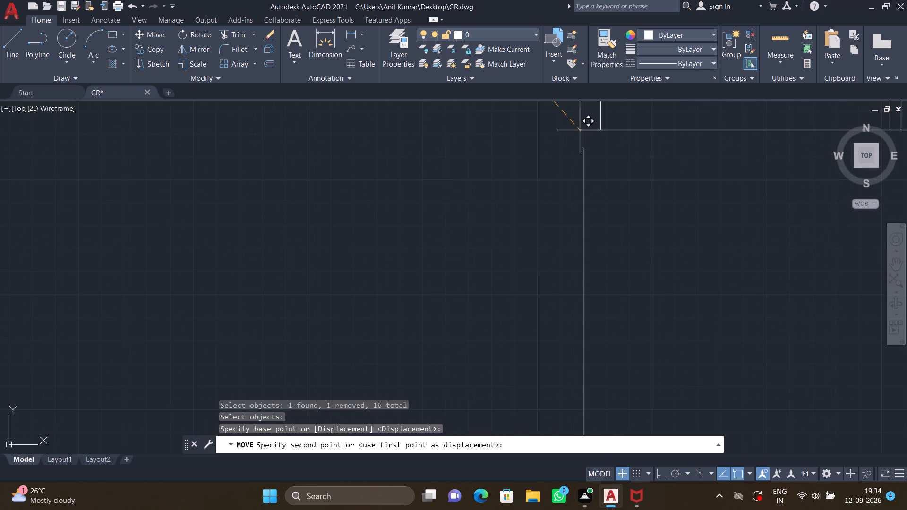
pyautogui.scroll(2, 582, 132)
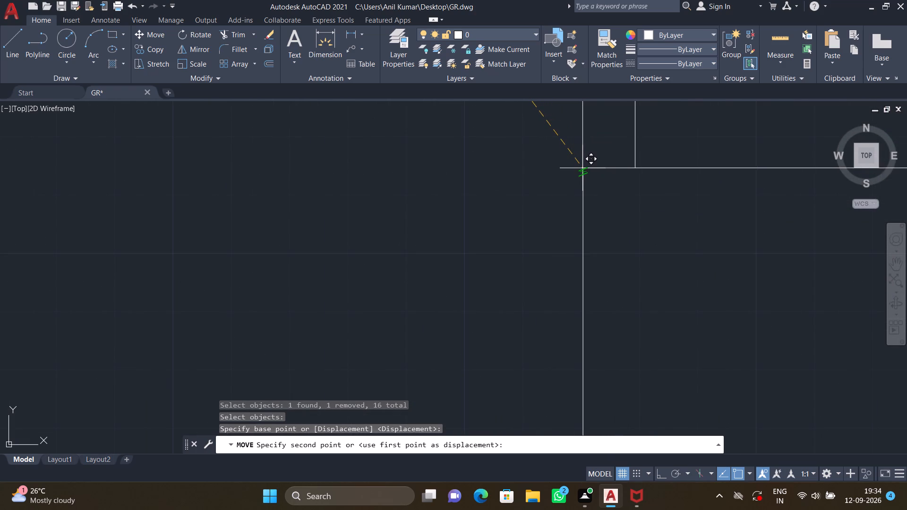
pyautogui.click(582, 168)
# Remove the vertical guide line between the moved slab-and-wall drawing and the middle floor plan using Trim.
pyautogui.scroll(-2, 614, 177)
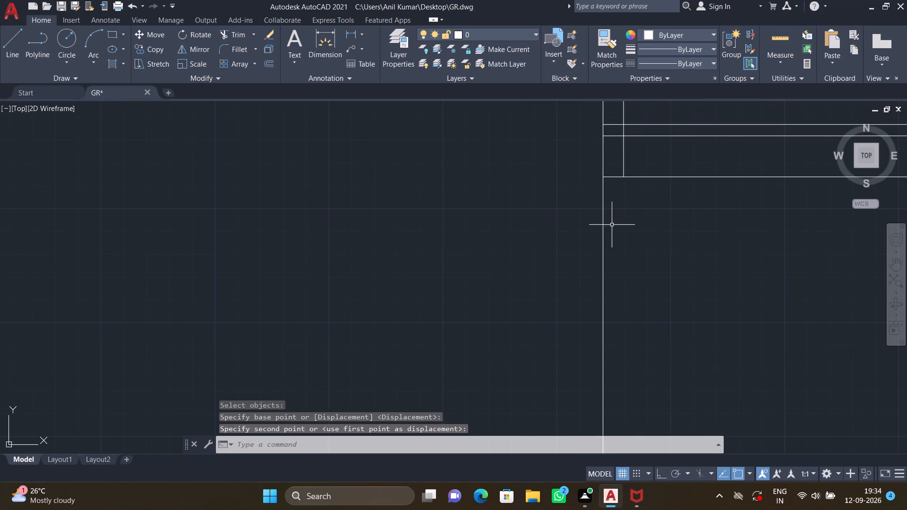
pyautogui.scroll(-1, 614, 225)
pyautogui.scroll(-4, 627, 280)
pyautogui.moveTo(632, 278); pyautogui.dragTo(629, 242, button='middle')
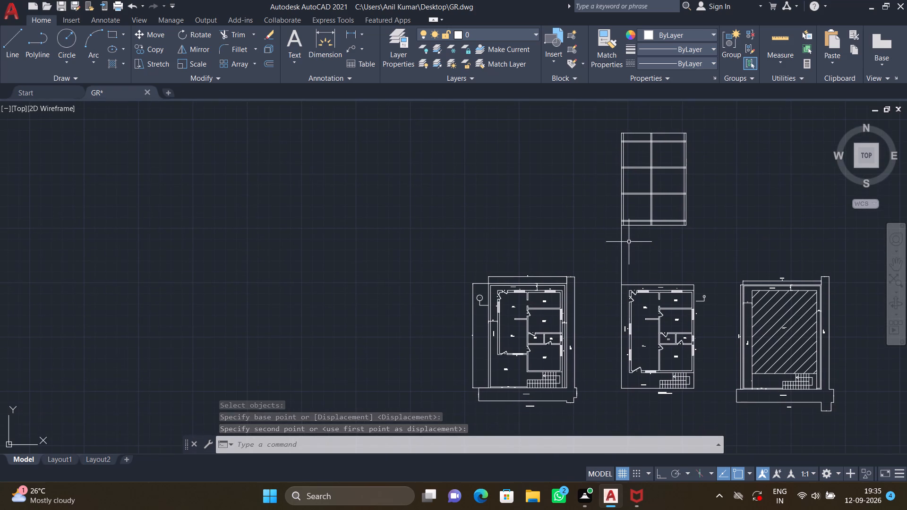
pyautogui.press('t')
pyautogui.press('r')
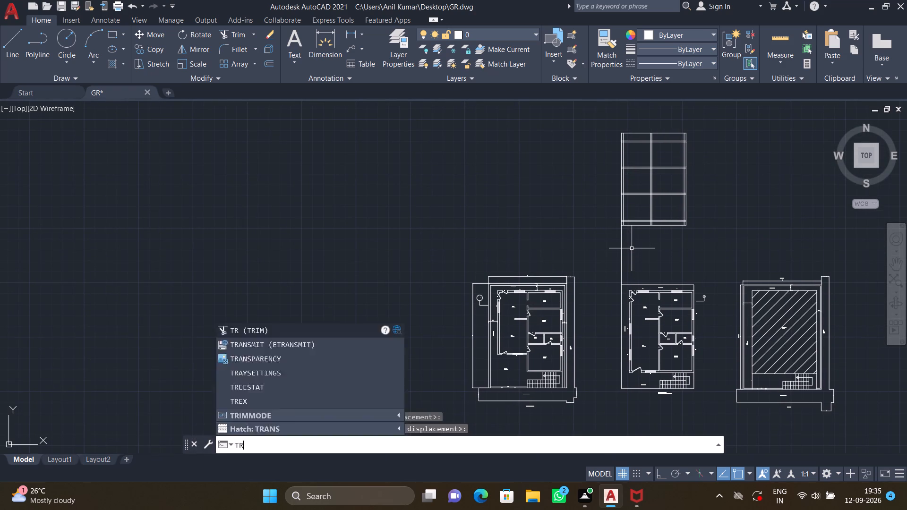
pyautogui.press('Return')
pyautogui.click(633, 250)
pyautogui.click(615, 245)
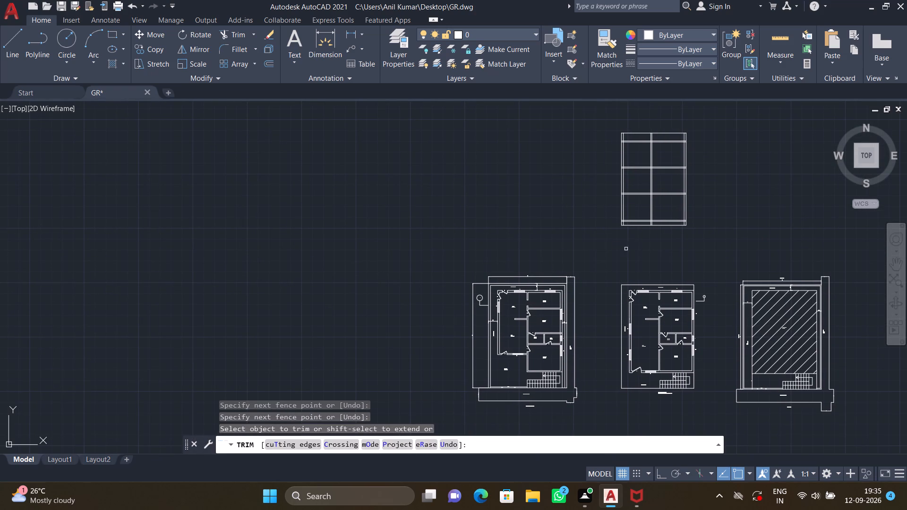
pyautogui.scroll(1, 656, 239)
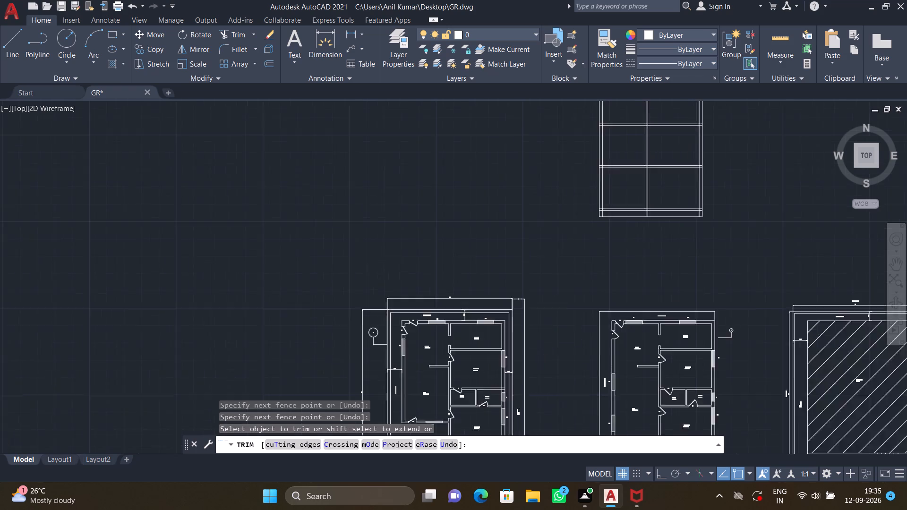
pyautogui.scroll(1, 656, 239)
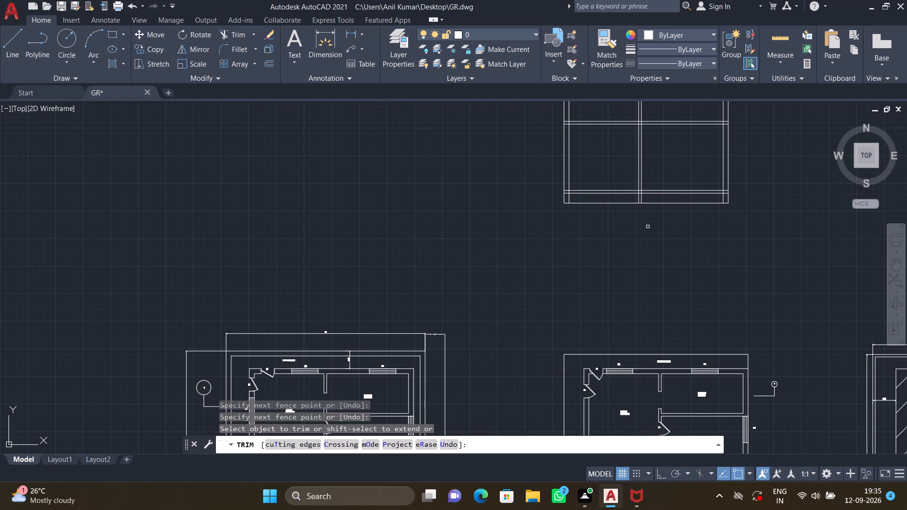
pyautogui.press('Return')
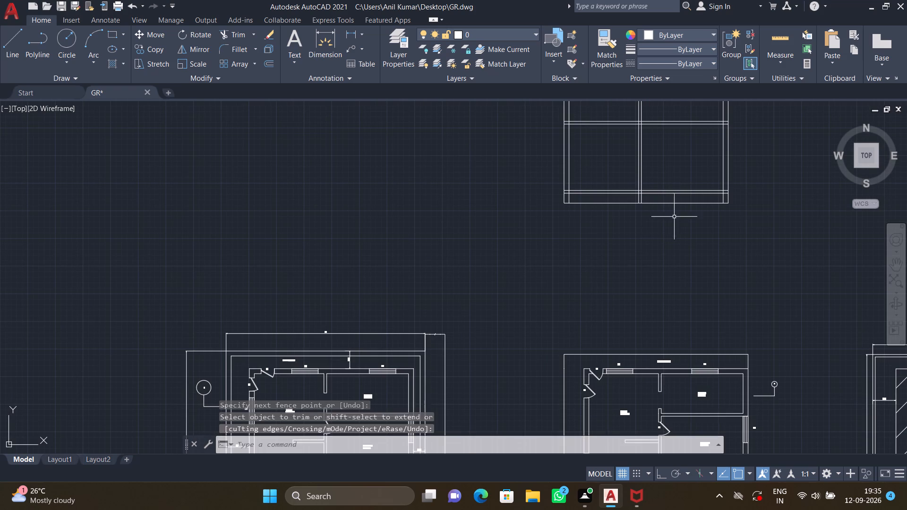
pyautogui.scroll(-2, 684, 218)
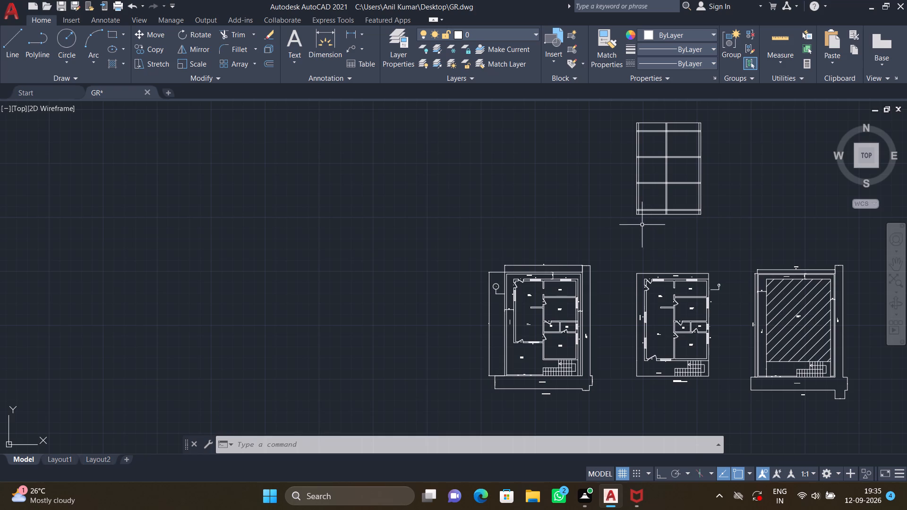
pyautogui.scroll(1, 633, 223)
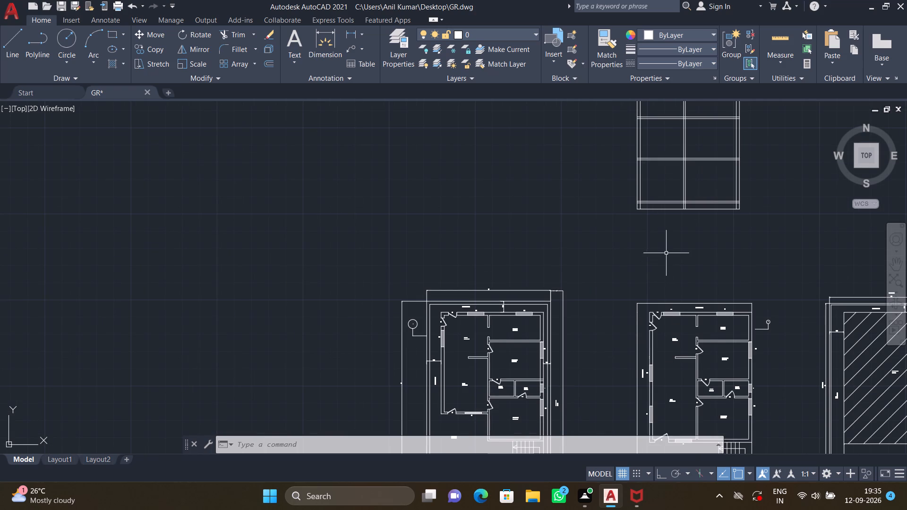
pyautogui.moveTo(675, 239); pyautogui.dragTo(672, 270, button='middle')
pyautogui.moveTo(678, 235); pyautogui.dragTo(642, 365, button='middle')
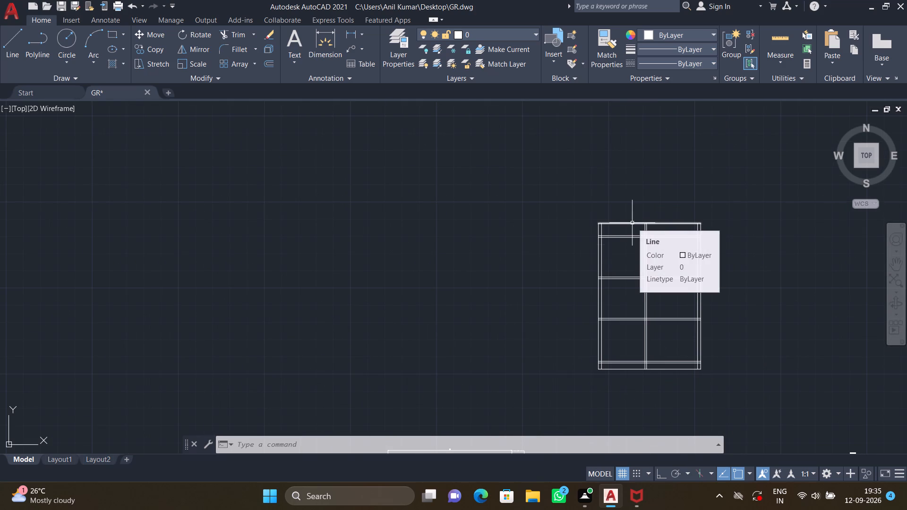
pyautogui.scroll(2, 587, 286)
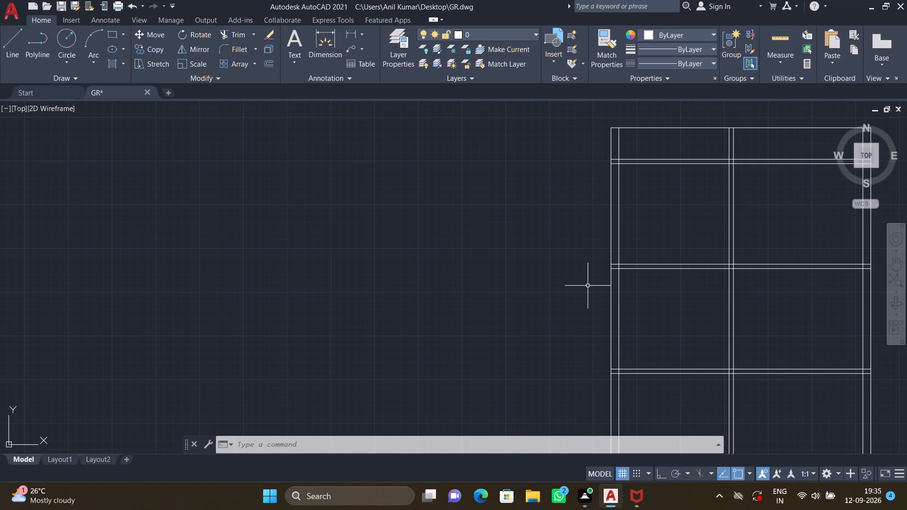
# Draw a projection outline from the second-lowest slab's underside at the left wall: 3' outward, 3' up with Ortho on, and back to the wall's inner line.
pyautogui.moveTo(605, 369); pyautogui.dragTo(597, 294, button='middle')
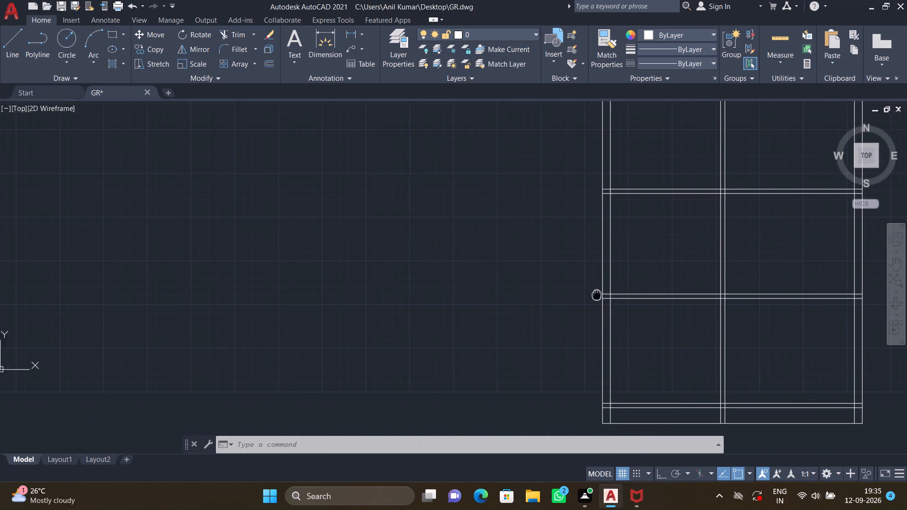
pyautogui.scroll(1, 593, 313)
pyautogui.press('l')
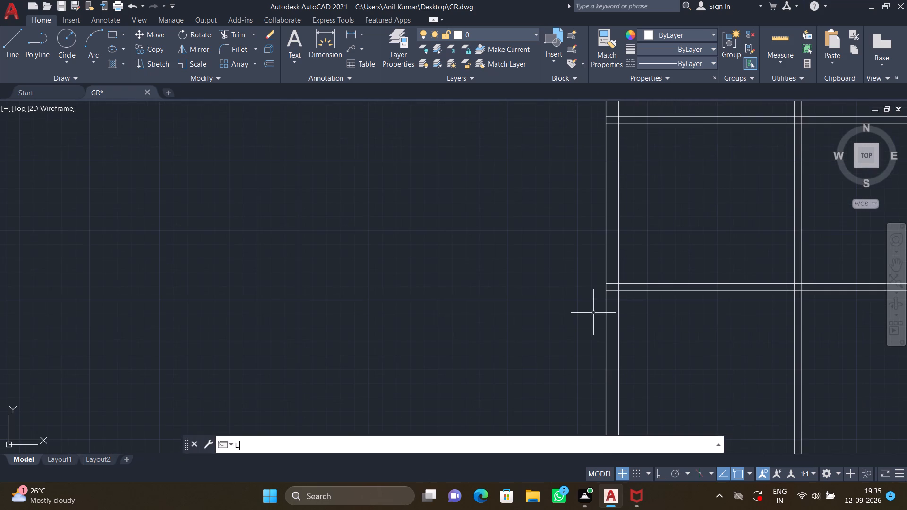
pyautogui.press('Return')
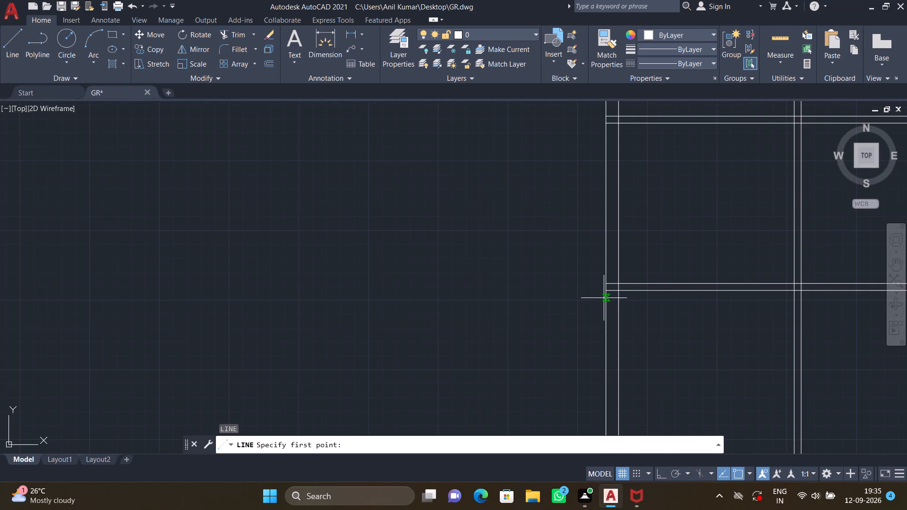
pyautogui.click(605, 293)
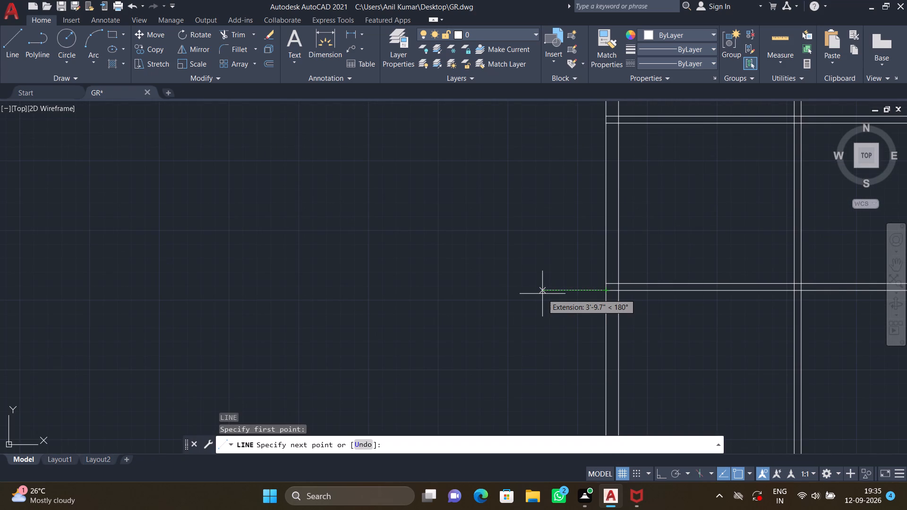
pyautogui.write("3'")
pyautogui.press('Return')
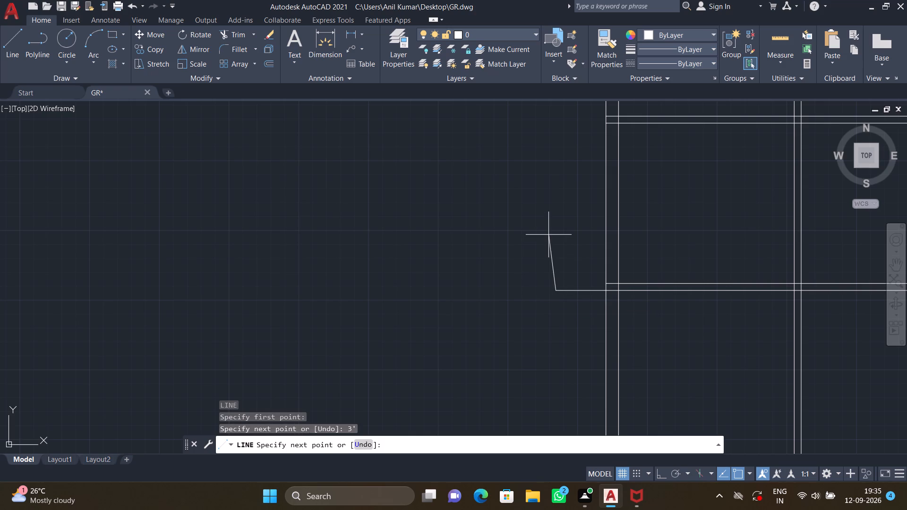
pyautogui.press('F8')
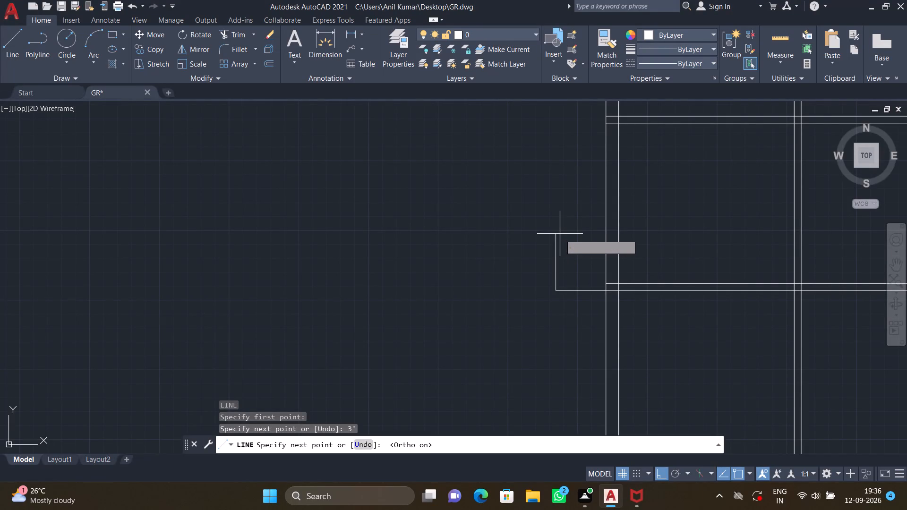
pyautogui.write("3'")
pyautogui.press('Return')
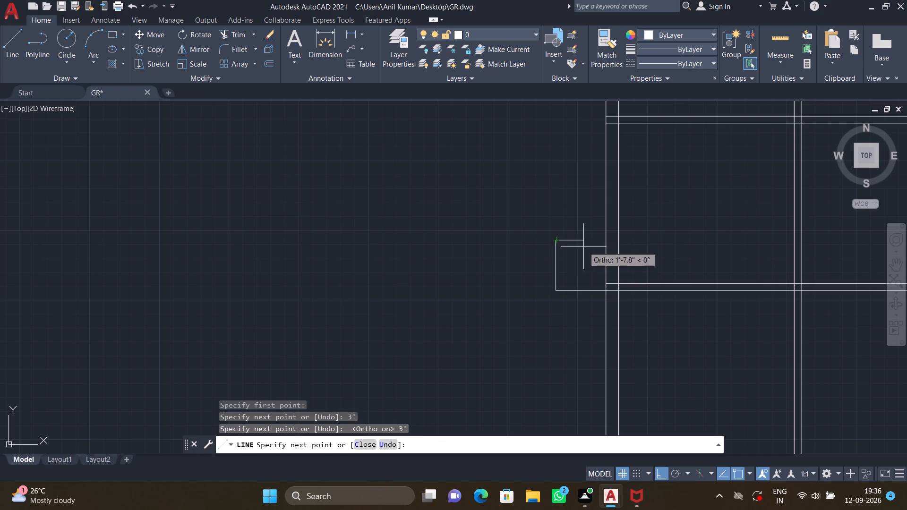
pyautogui.scroll(2, 557, 250)
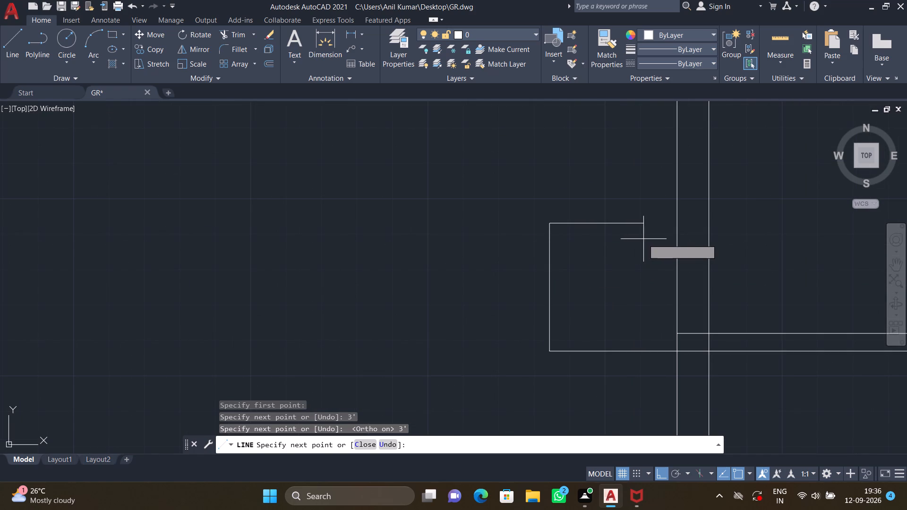
pyautogui.click(708, 225)
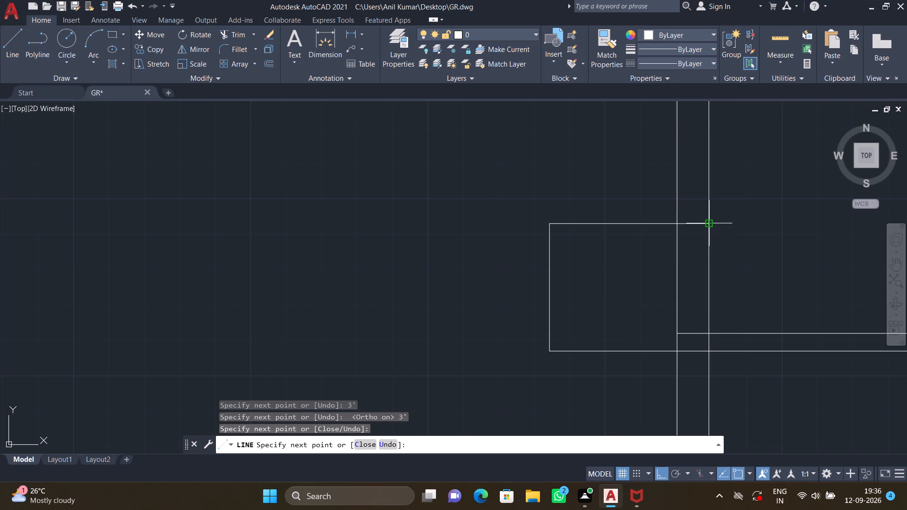
pyautogui.press('Return')
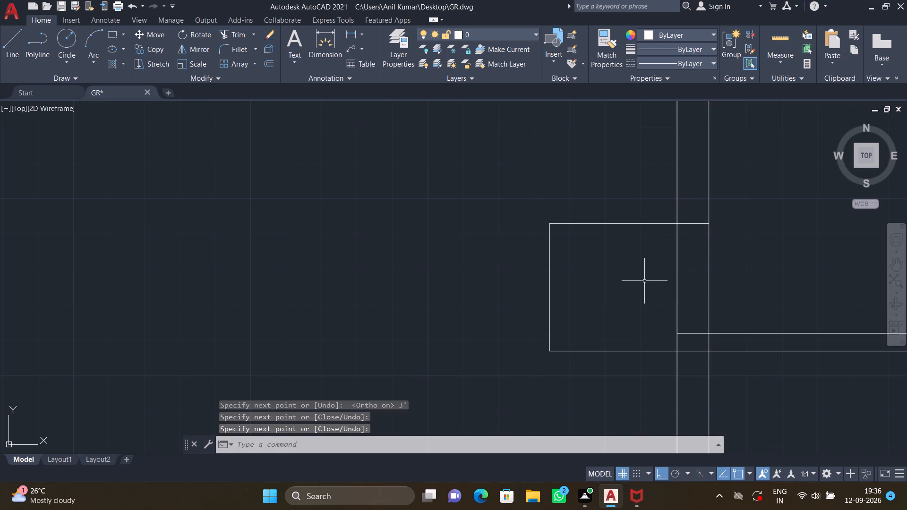
# Draw a line extending the slab's top line from the left wall's outer face to the projection's outer edge.
pyautogui.press('l')
pyautogui.press('Return')
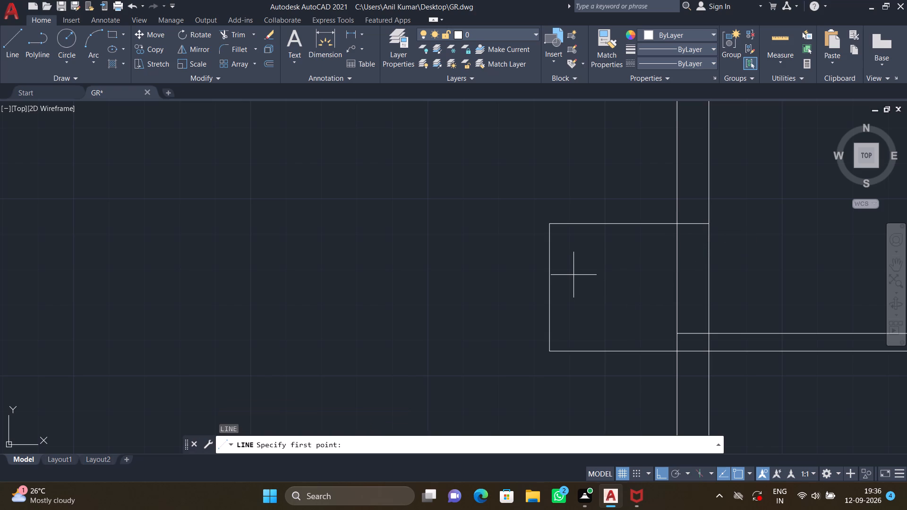
pyautogui.click(675, 335)
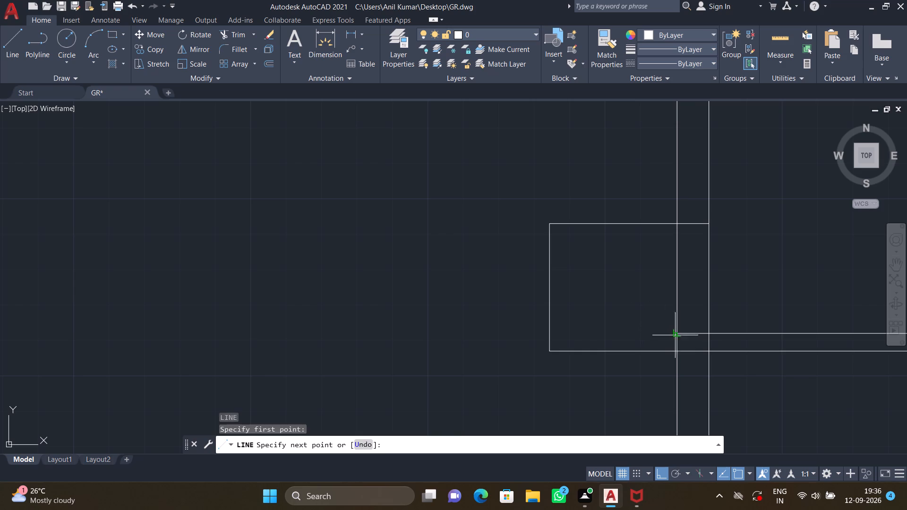
pyautogui.click(548, 333)
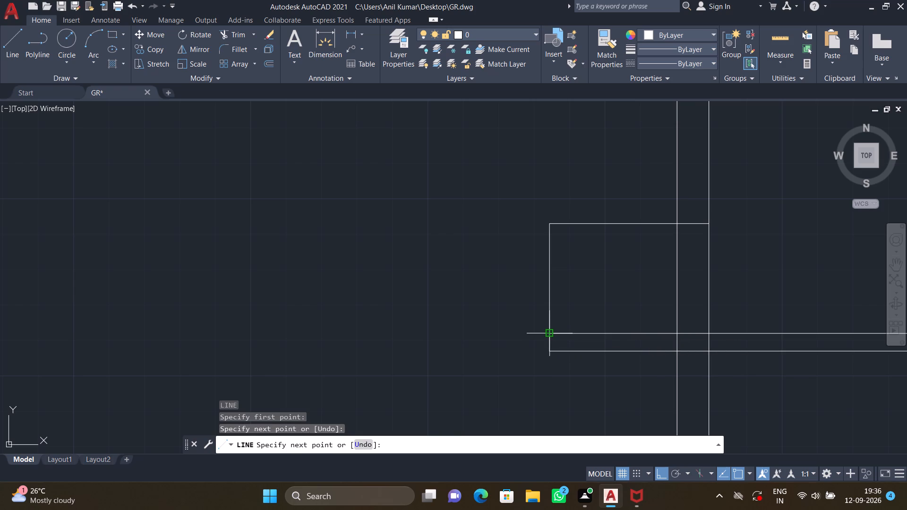
pyautogui.press('Return')
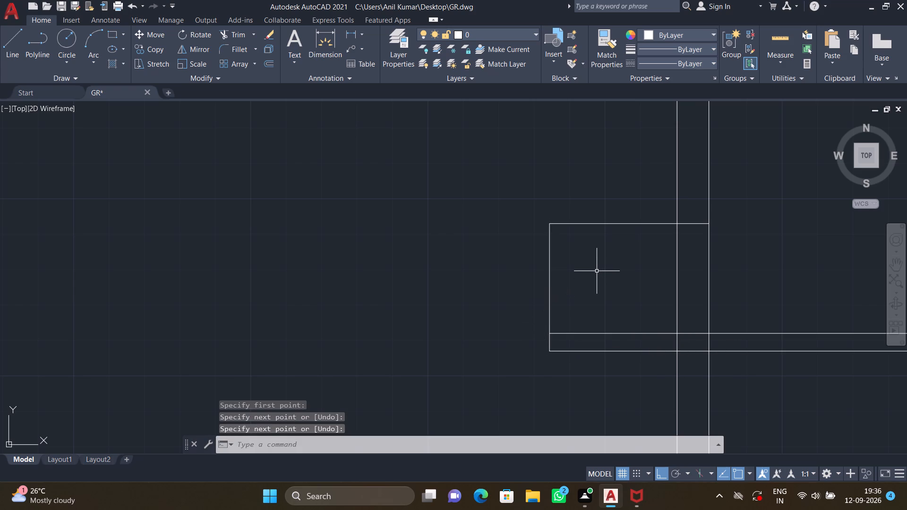
# Offset the projection's outer vertical edge 5" inward.
pyautogui.press('o')
pyautogui.press('Return')
pyautogui.write('5"')
pyautogui.press('Return')
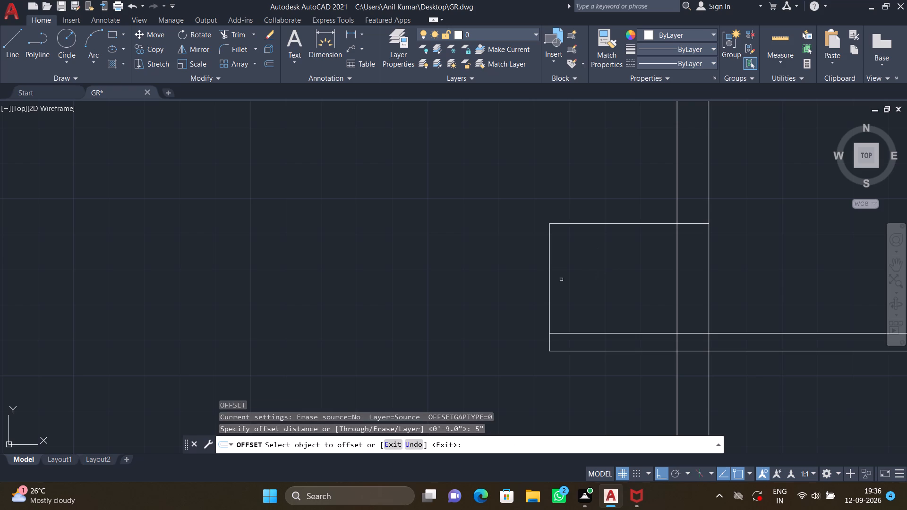
pyautogui.click(549, 271)
pyautogui.click(568, 272)
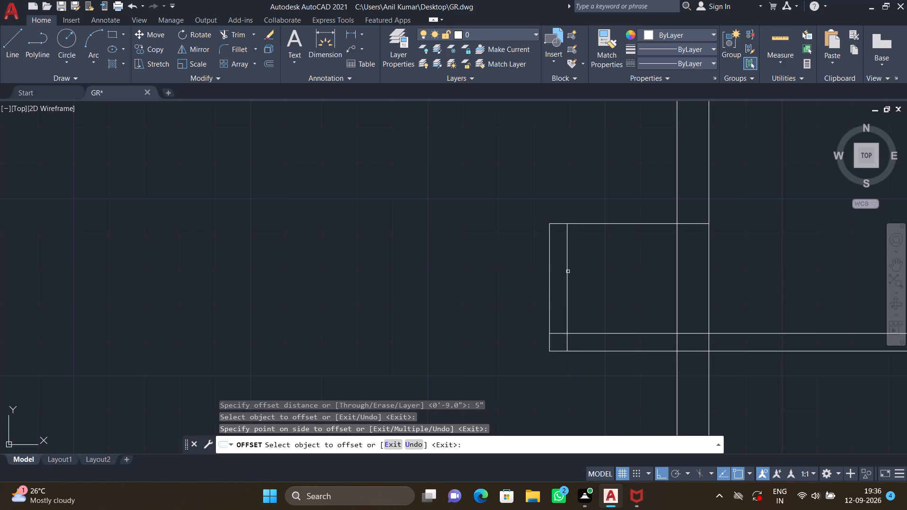
pyautogui.hotkey('shift', 'Return')
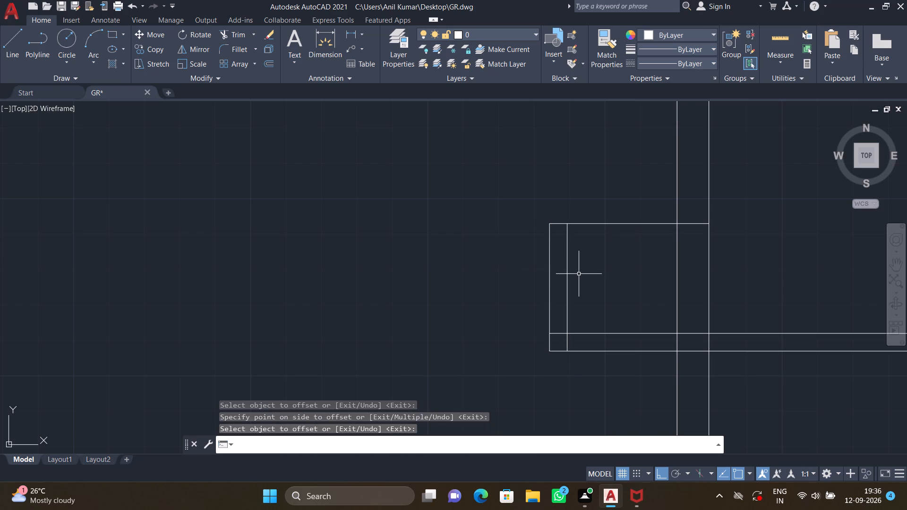
# Draw the same outline at the next slab up: 3' outward from the slab's underside, 3' up, and back to the left wall's inner line.
pyautogui.scroll(-1, 579, 274)
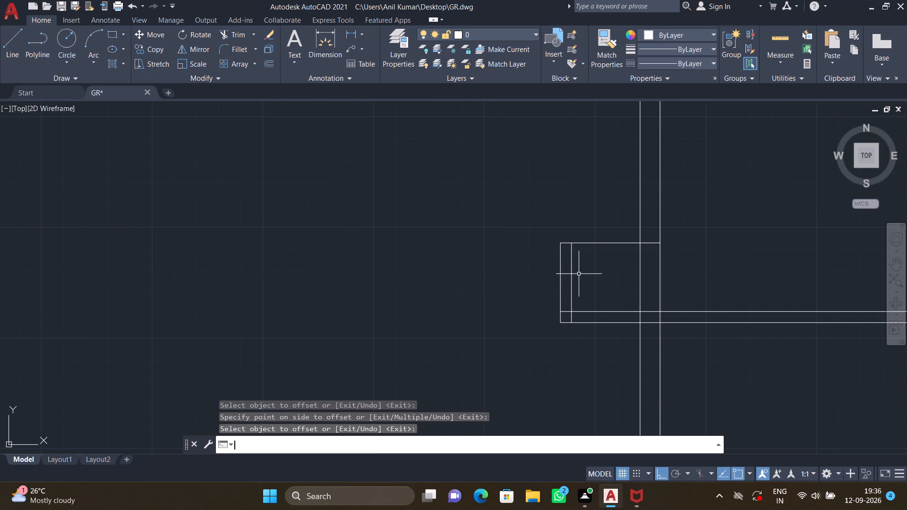
pyautogui.scroll(-2, 580, 273)
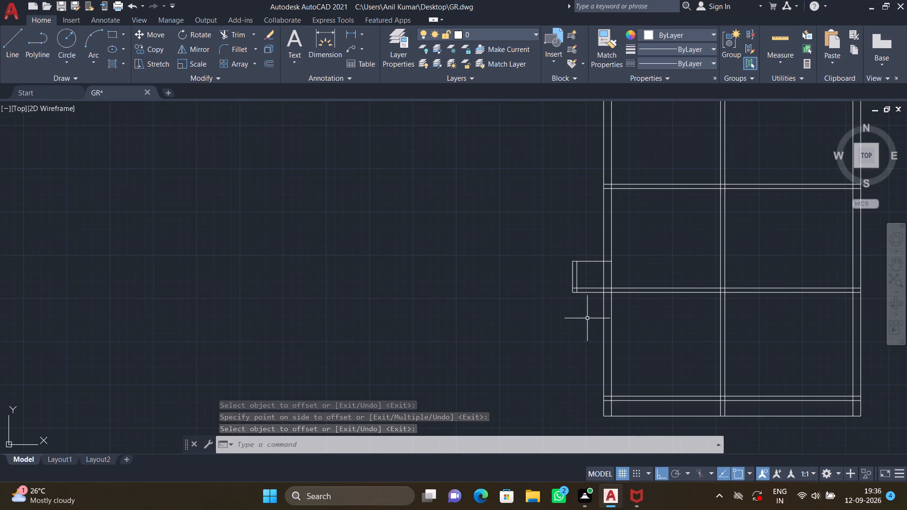
pyautogui.moveTo(587, 318); pyautogui.dragTo(589, 385, button='middle')
pyautogui.scroll(-1, 580, 339)
pyautogui.scroll(3, 584, 265)
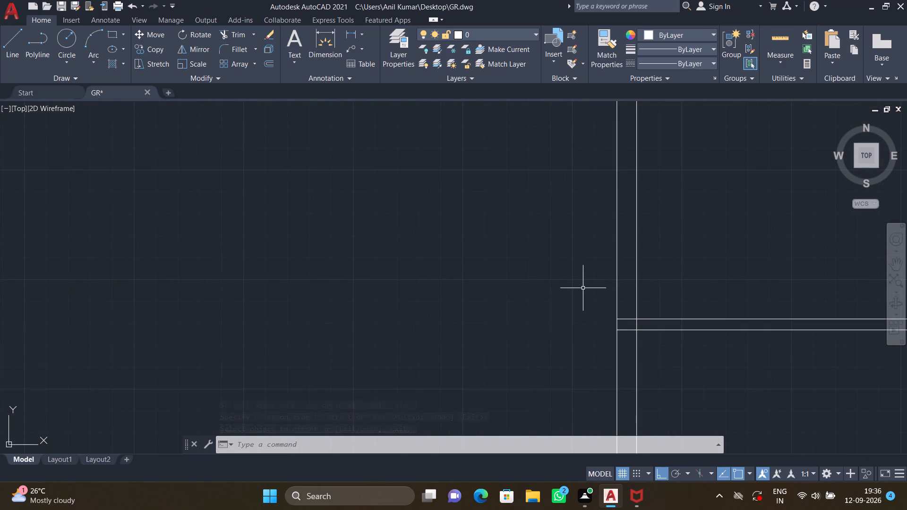
pyautogui.press('l')
pyautogui.press('Return')
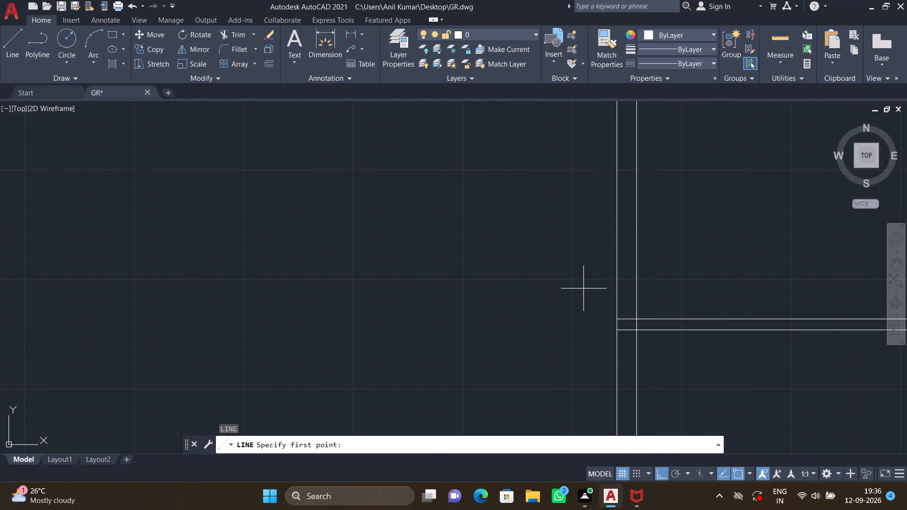
pyautogui.click(618, 328)
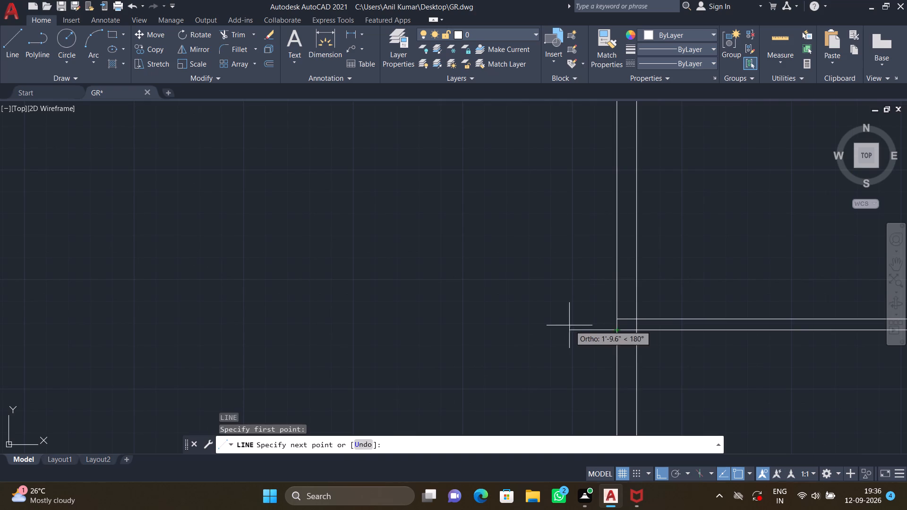
pyautogui.press('3')
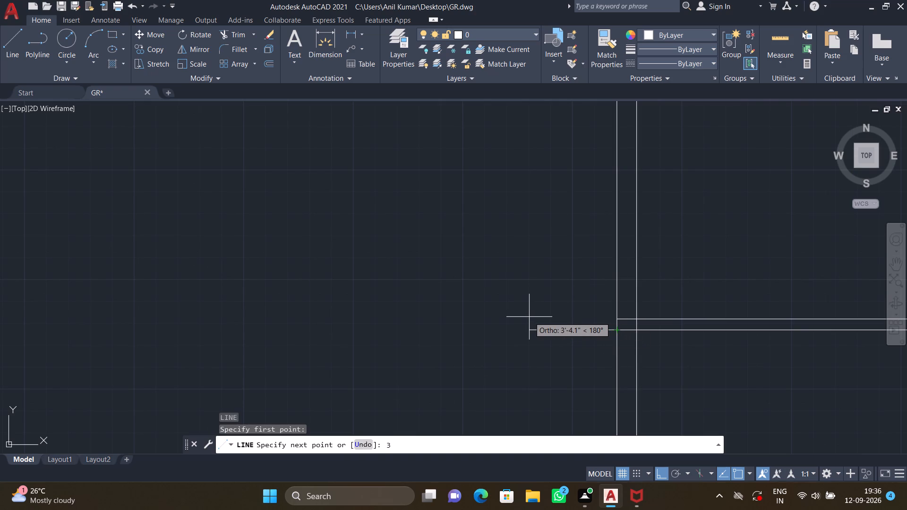
pyautogui.press("'")
pyautogui.press('Return')
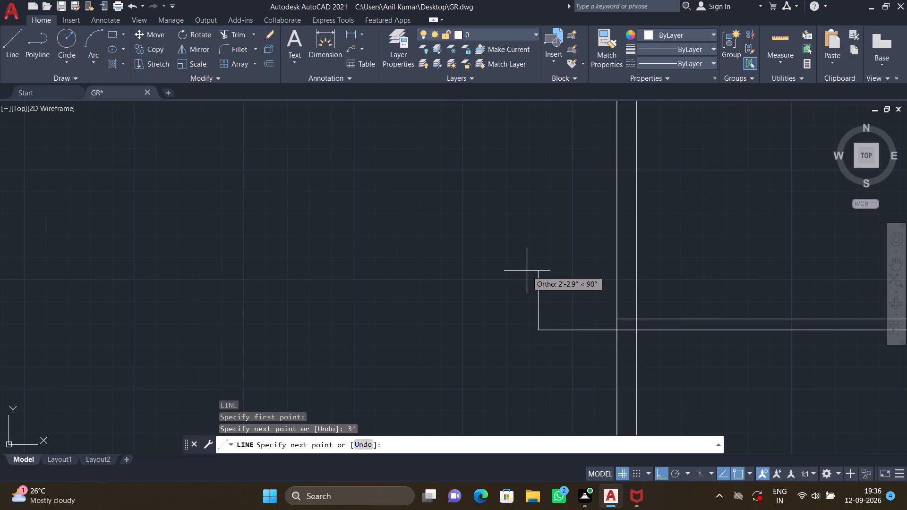
pyautogui.press('3')
pyautogui.press("'")
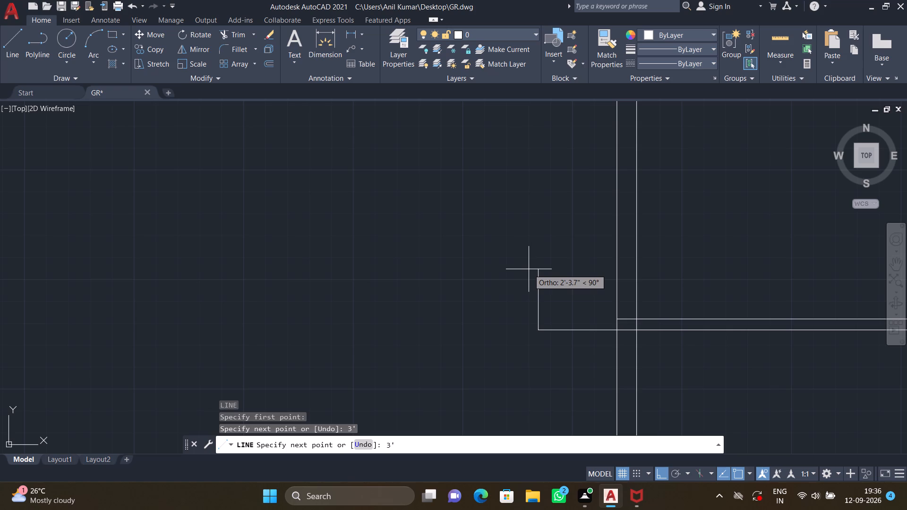
pyautogui.press('Return')
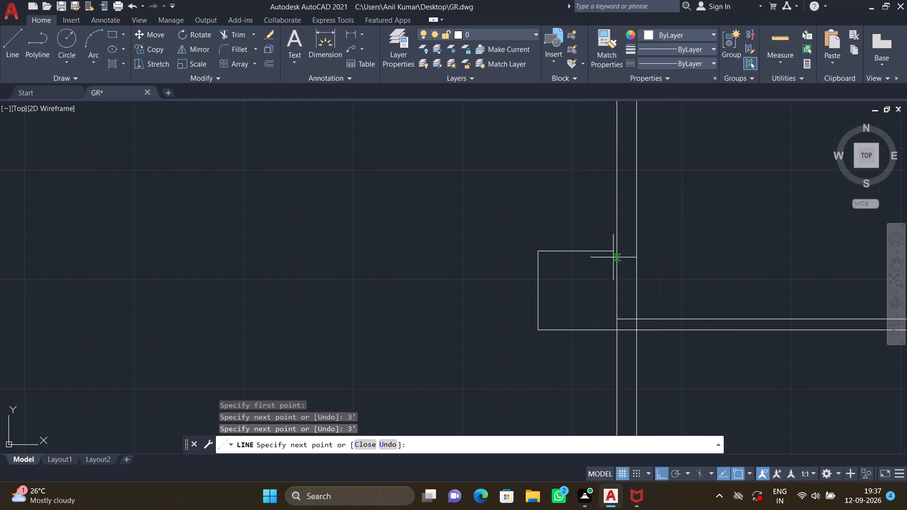
pyautogui.click(636, 252)
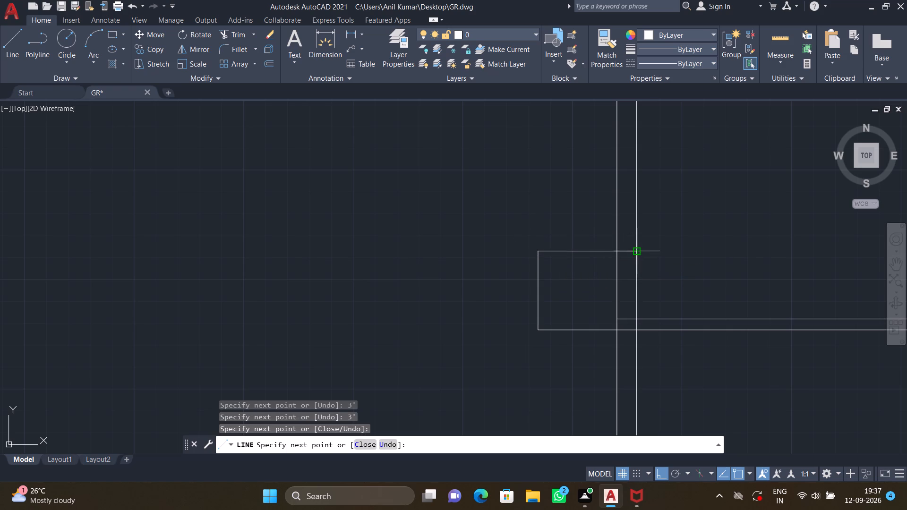
pyautogui.press('Return')
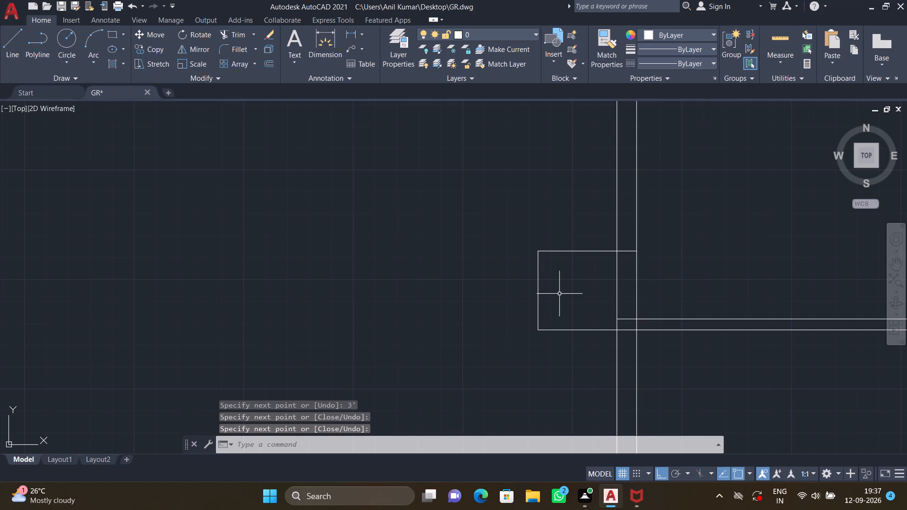
# Offset the upper projection's outer vertical edge and its bottom edge 5" inward.
pyautogui.press('o')
pyautogui.press('Return')
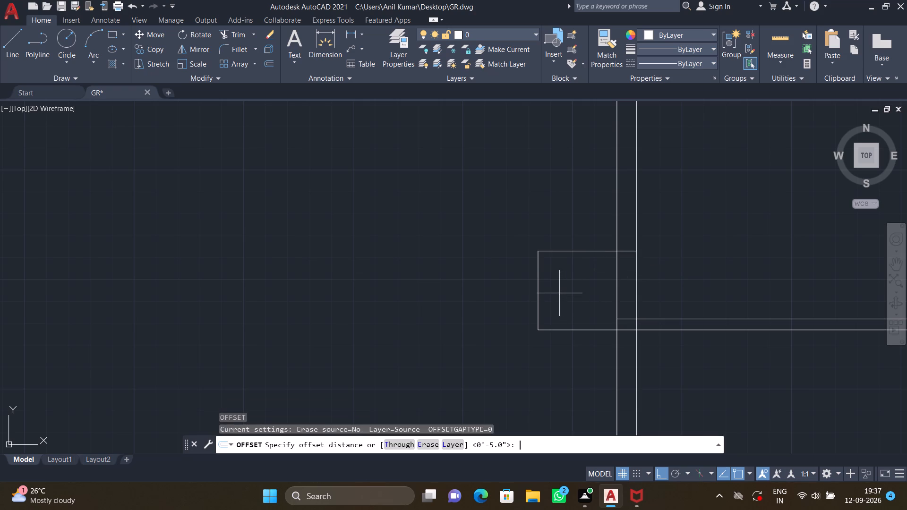
pyautogui.write('5"')
pyautogui.press('Return')
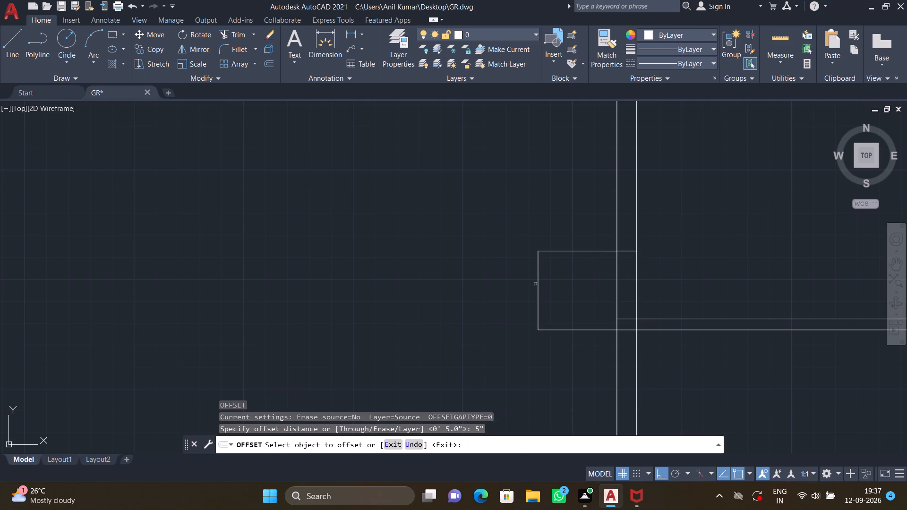
pyautogui.click(538, 283)
pyautogui.click(560, 287)
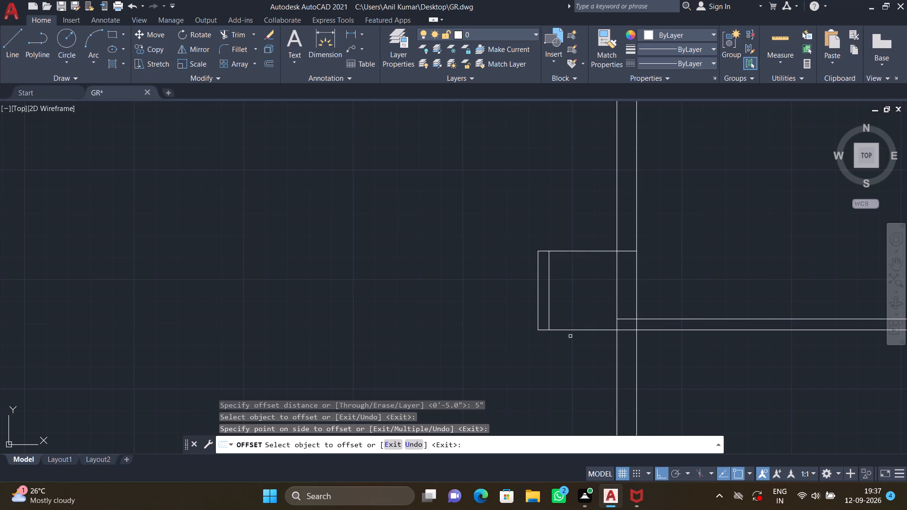
pyautogui.scroll(1, 571, 337)
pyautogui.click(581, 325)
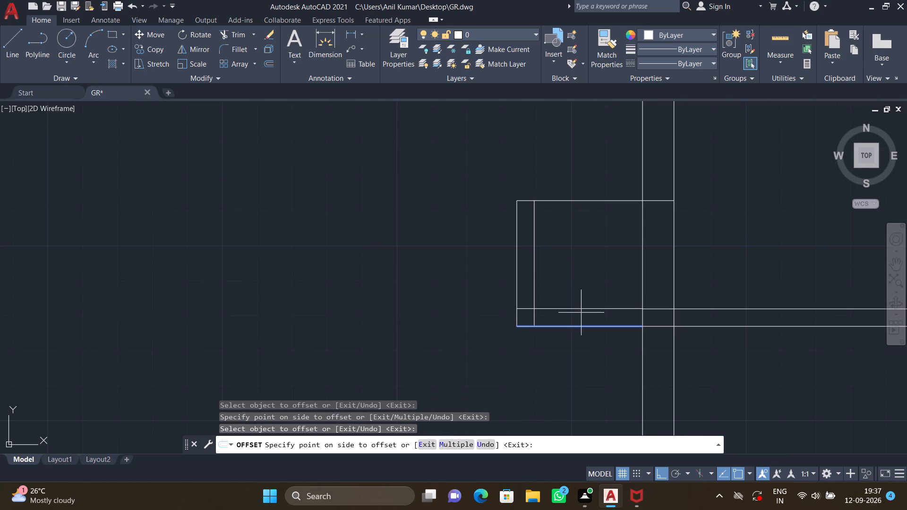
pyautogui.click(581, 313)
pyautogui.press('Return')
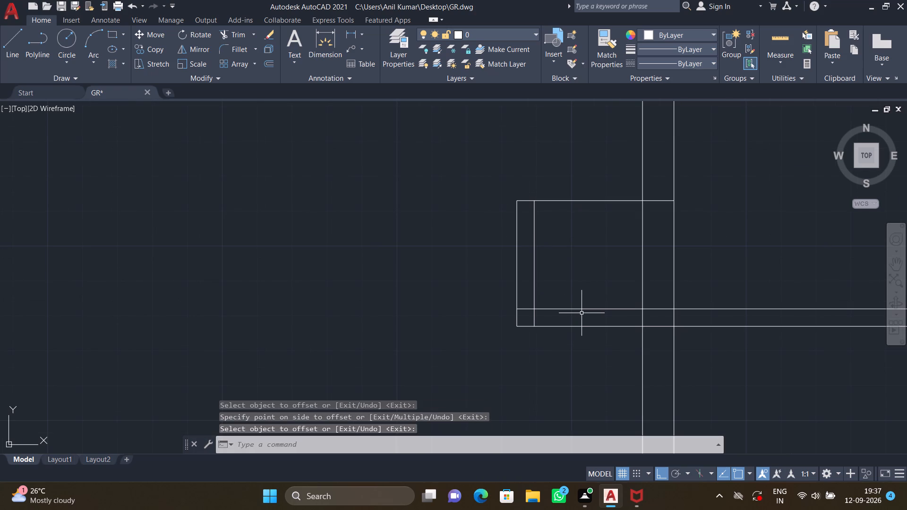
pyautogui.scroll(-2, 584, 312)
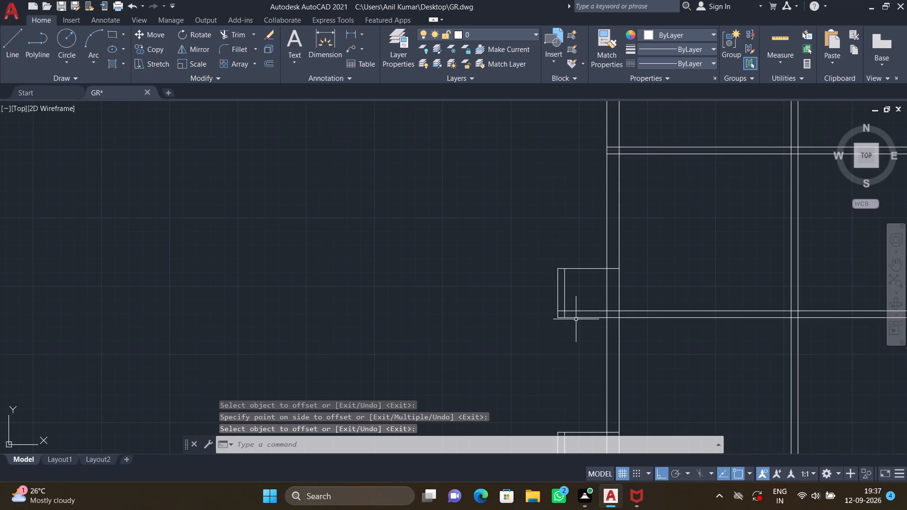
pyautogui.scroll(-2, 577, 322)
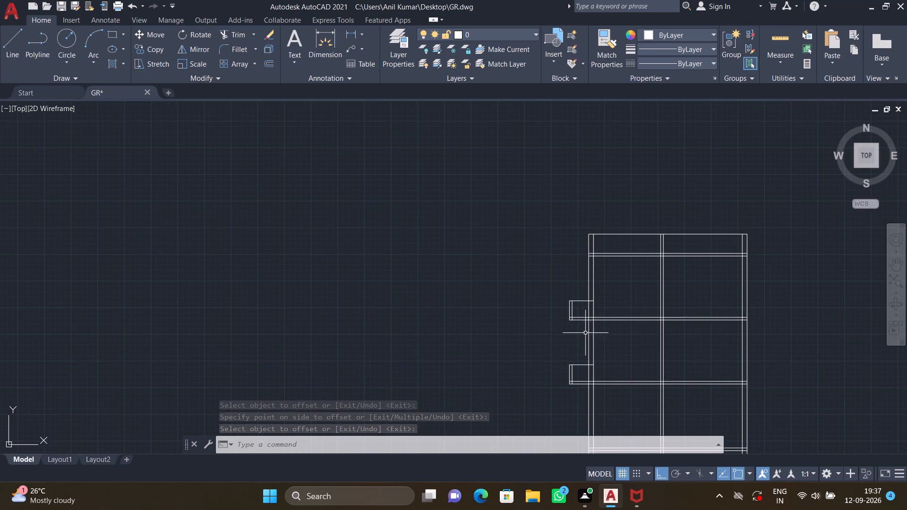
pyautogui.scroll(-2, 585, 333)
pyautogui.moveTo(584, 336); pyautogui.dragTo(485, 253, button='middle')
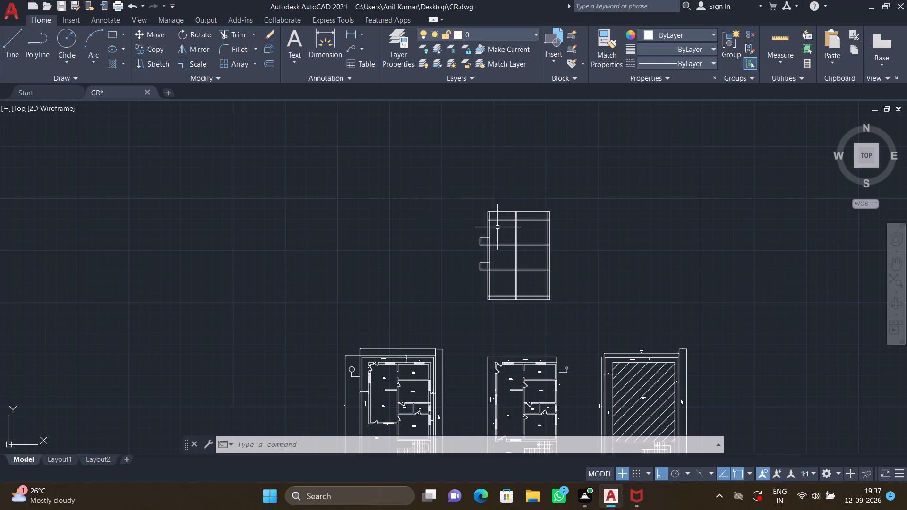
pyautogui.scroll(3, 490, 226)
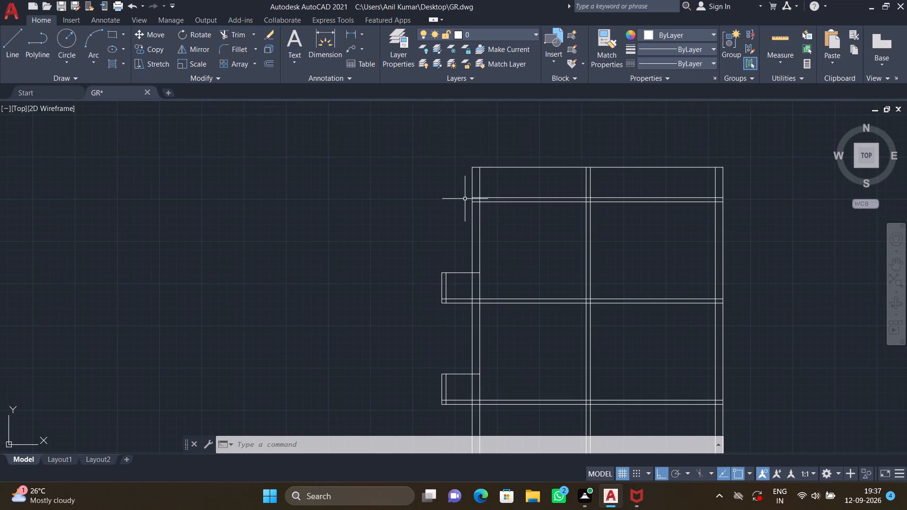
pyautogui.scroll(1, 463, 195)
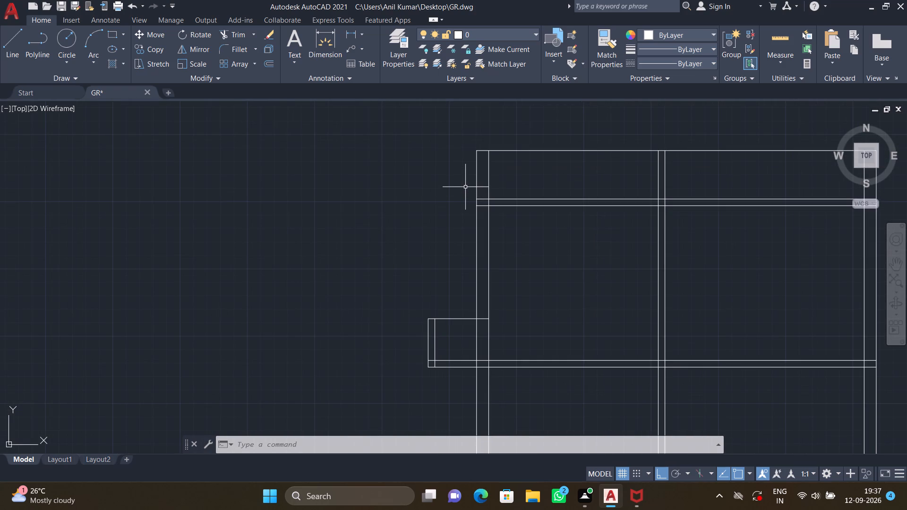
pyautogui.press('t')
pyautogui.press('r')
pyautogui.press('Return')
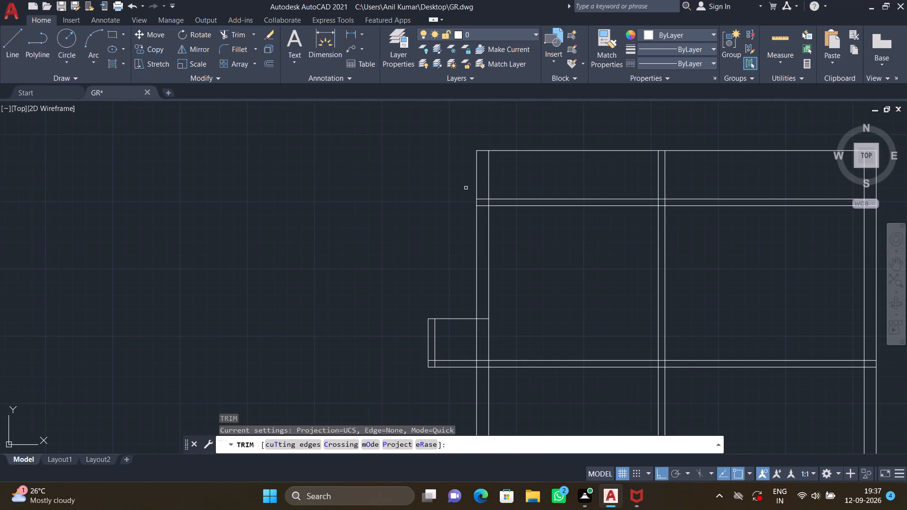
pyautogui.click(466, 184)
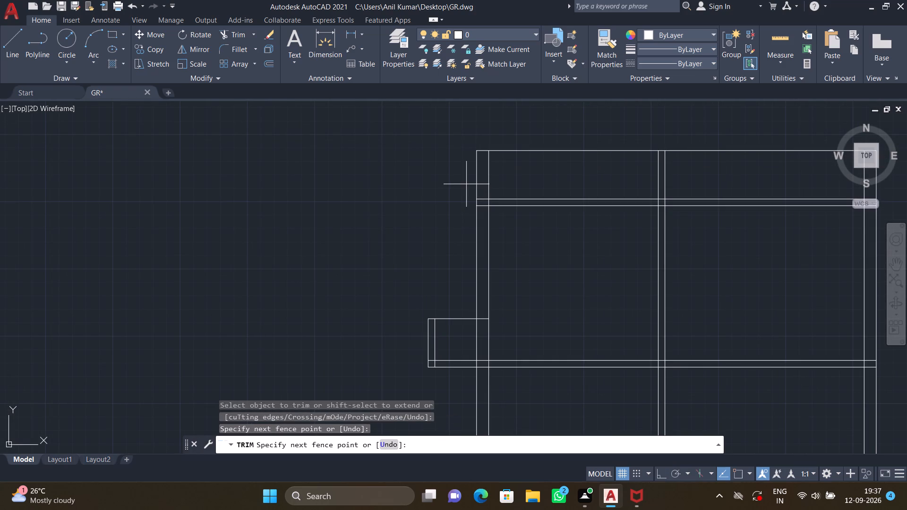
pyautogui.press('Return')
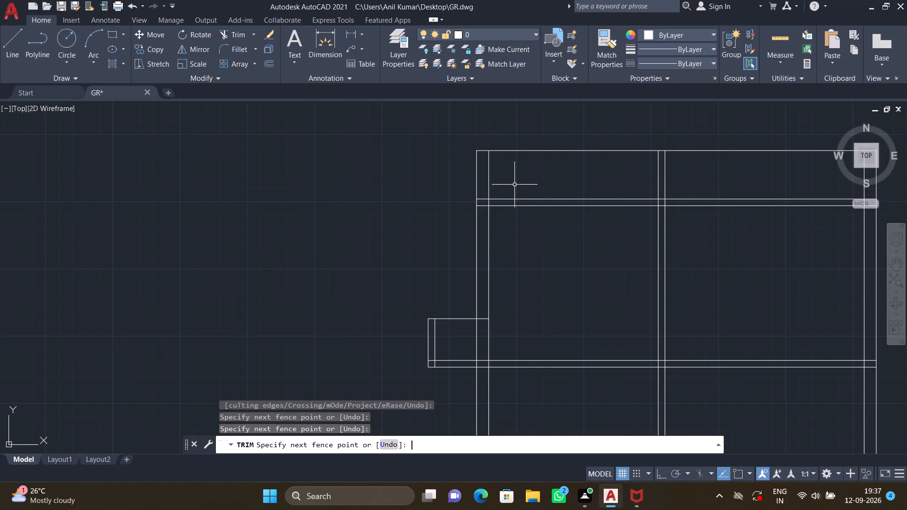
# Trim away both left wall lines between the top slab and the topmost horizontal line.
pyautogui.press('t')
pyautogui.press('r')
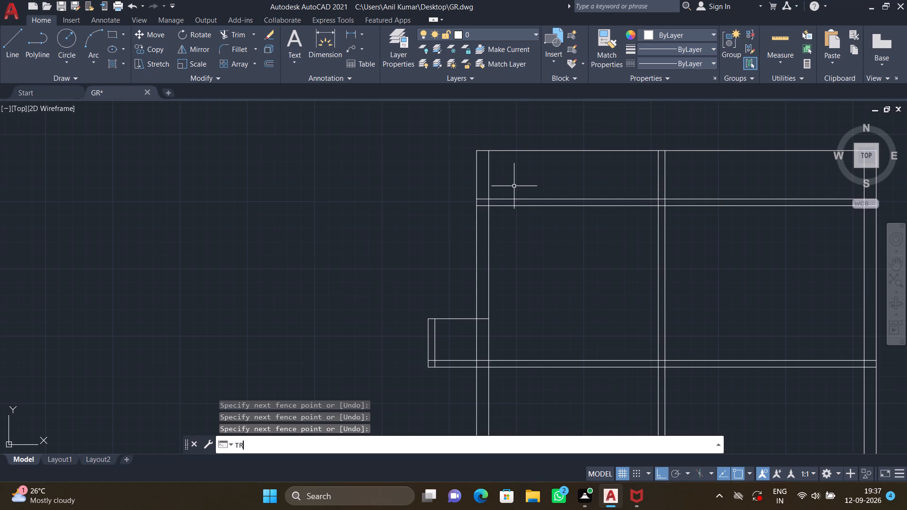
pyautogui.press('Return')
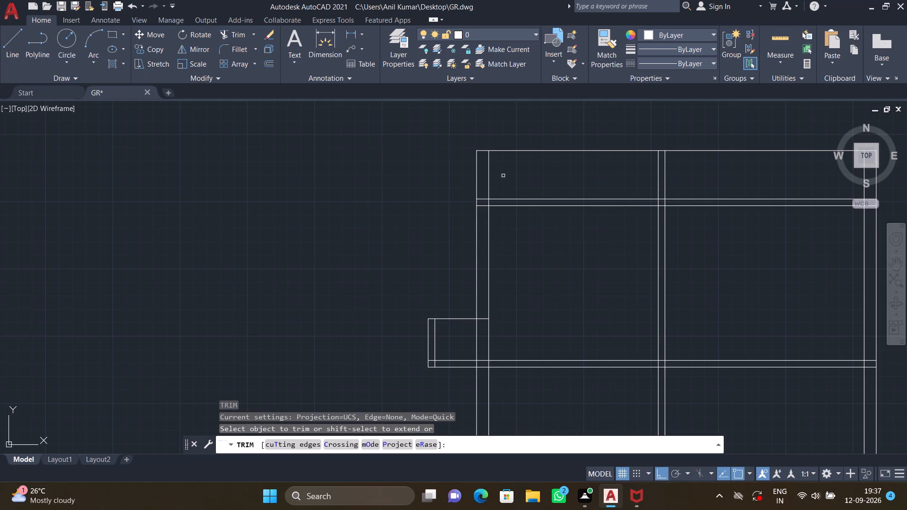
pyautogui.click(503, 176)
pyautogui.click(458, 172)
pyautogui.press('Return')
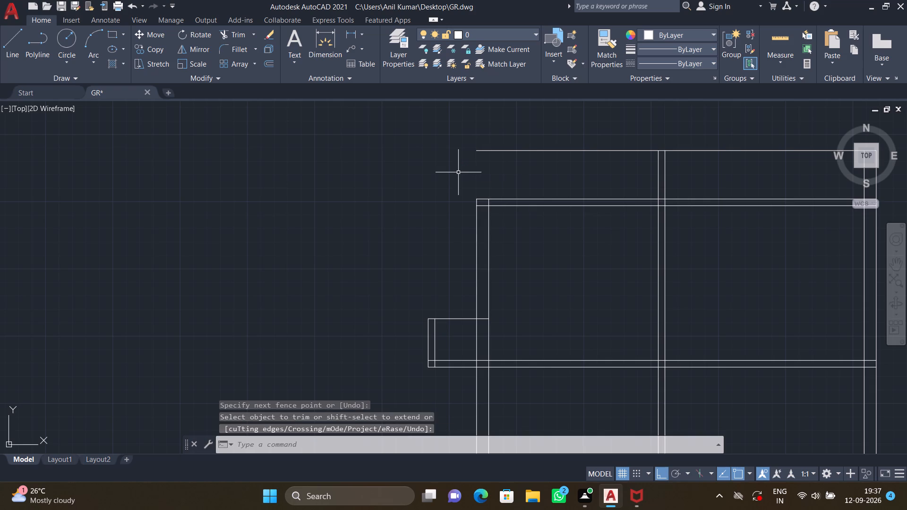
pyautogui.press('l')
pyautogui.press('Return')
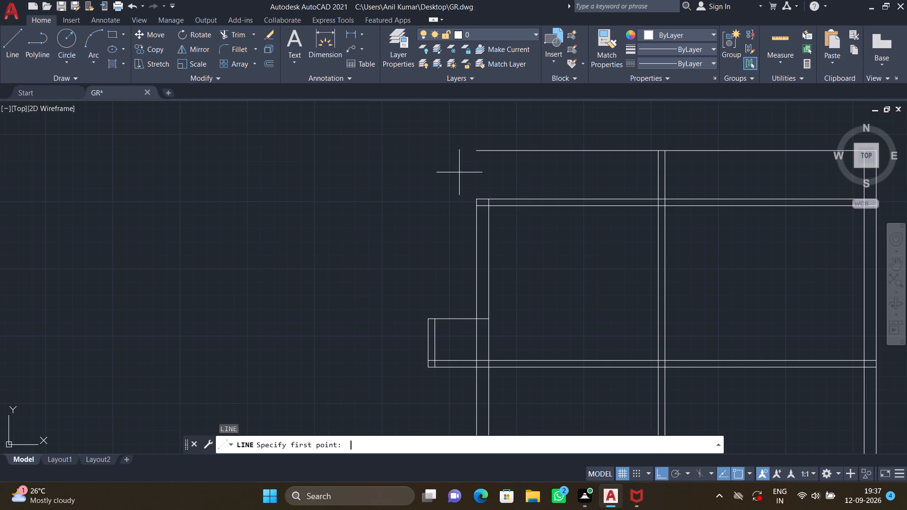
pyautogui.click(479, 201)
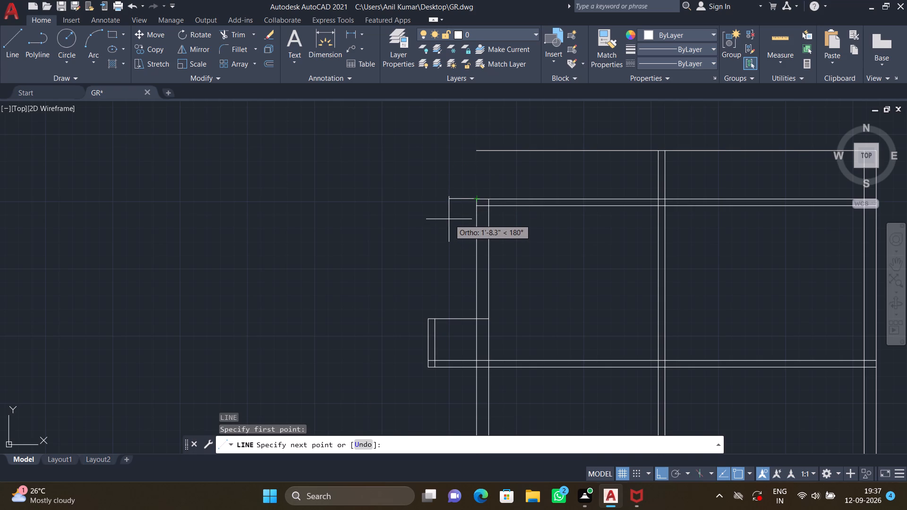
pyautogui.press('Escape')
# Draw a projection outline from the top slab's underside at the left wall: 3' outward, up to the topmost line's level, and back to that line's left end.
pyautogui.press('l')
pyautogui.press('Return')
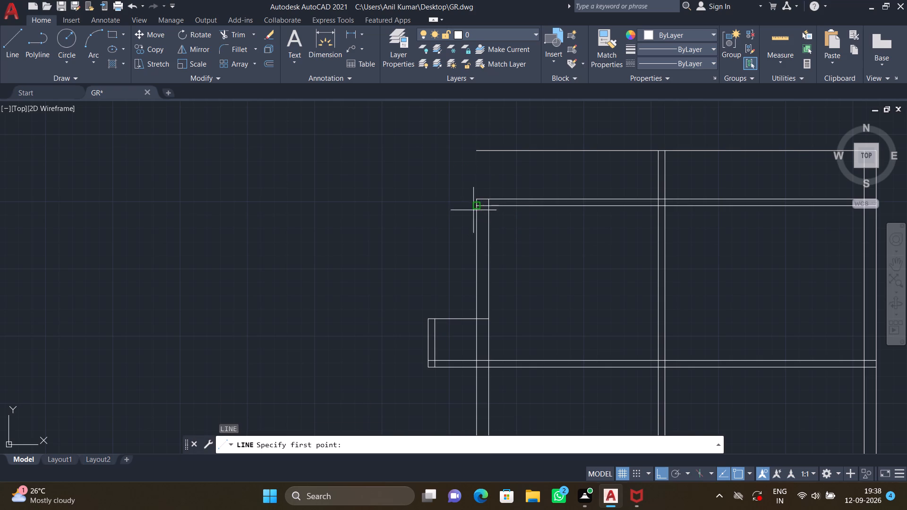
pyautogui.click(475, 208)
pyautogui.press('3')
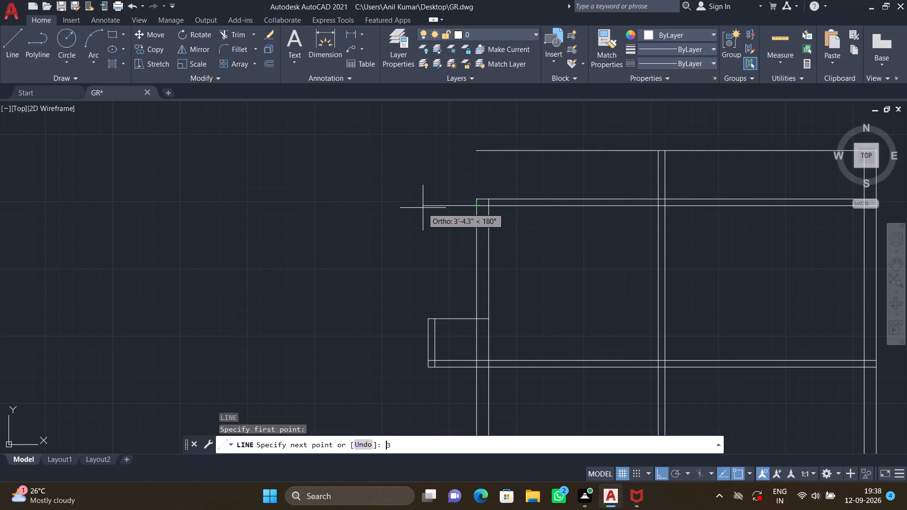
pyautogui.press("'")
pyautogui.press('Return')
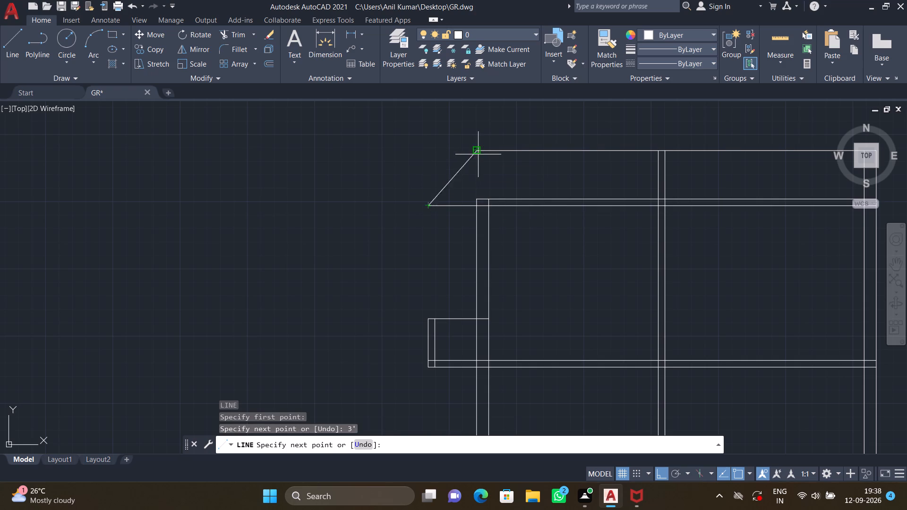
pyautogui.click(427, 148)
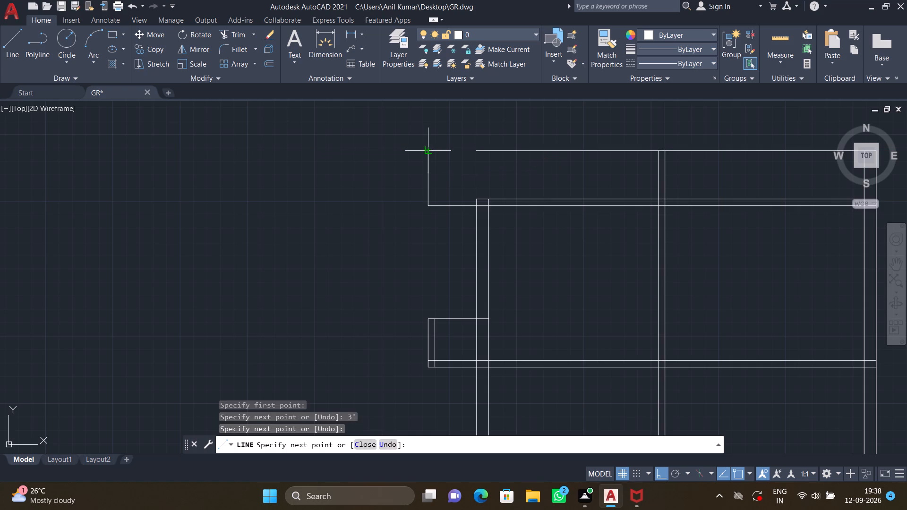
pyautogui.click(476, 150)
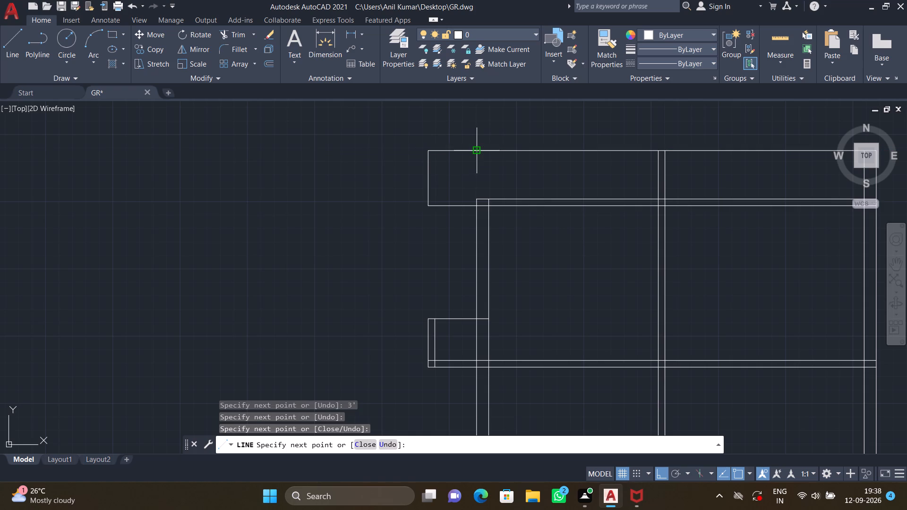
pyautogui.press('Return')
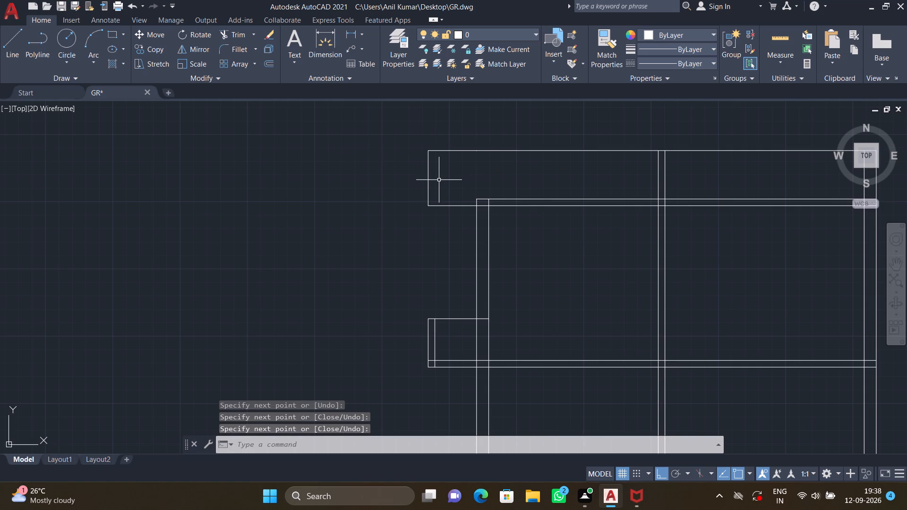
# Offset the top projection's outer vertical edge and its bottom edge 5" inward.
pyautogui.press('o')
pyautogui.press('Return')
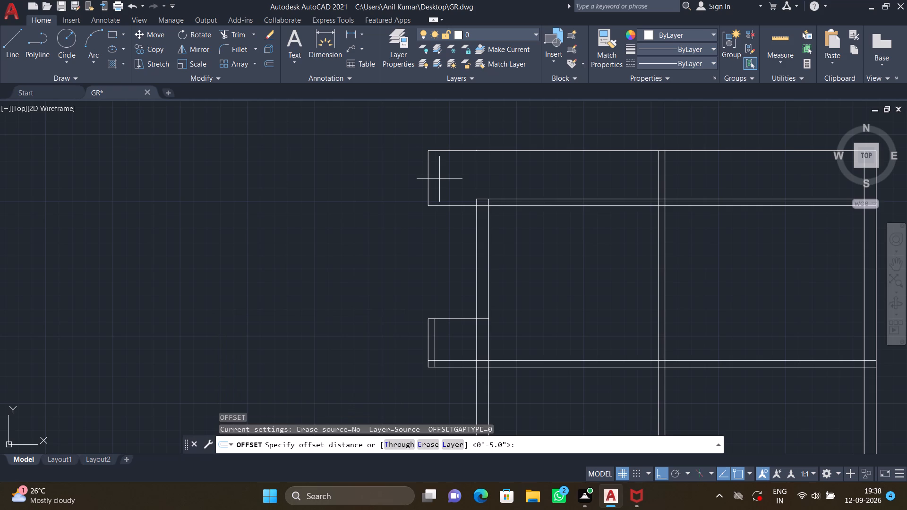
pyautogui.write('5"')
pyautogui.press('Return')
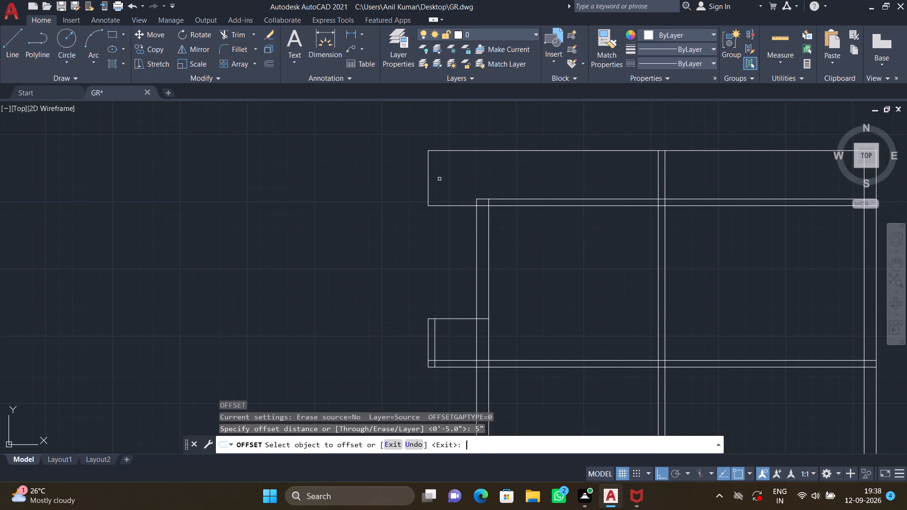
pyautogui.click(428, 178)
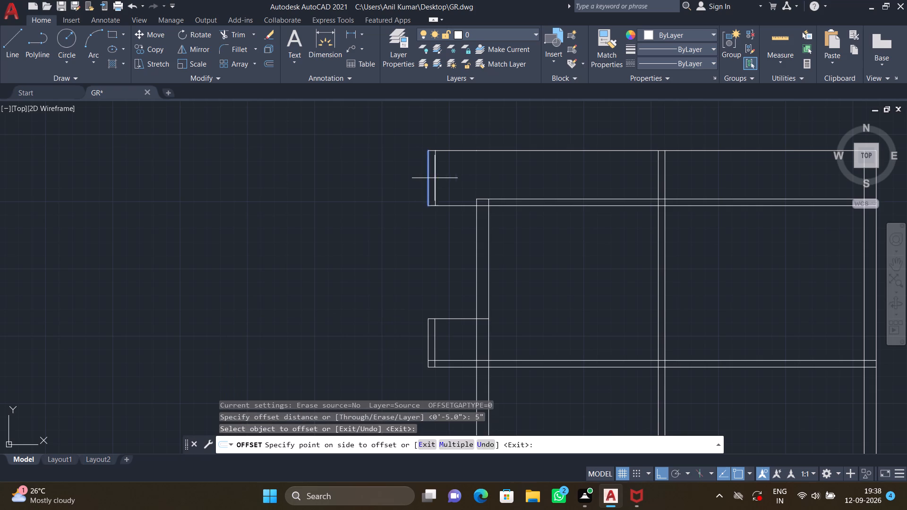
pyautogui.click(445, 179)
pyautogui.scroll(2, 470, 199)
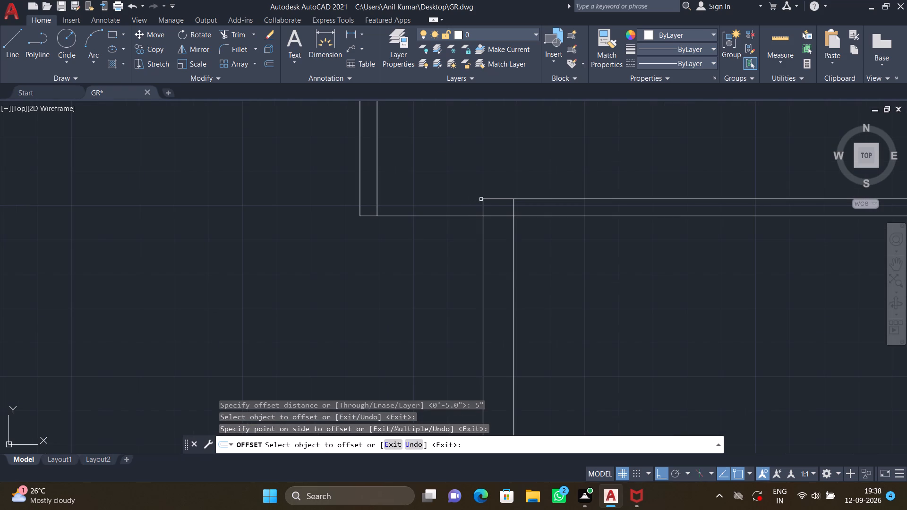
pyautogui.click(462, 215)
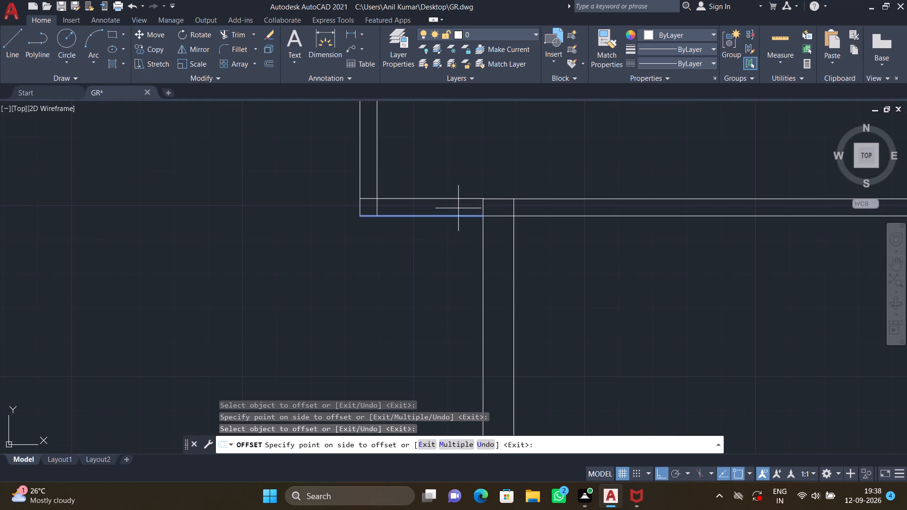
pyautogui.click(458, 208)
pyautogui.press('Return')
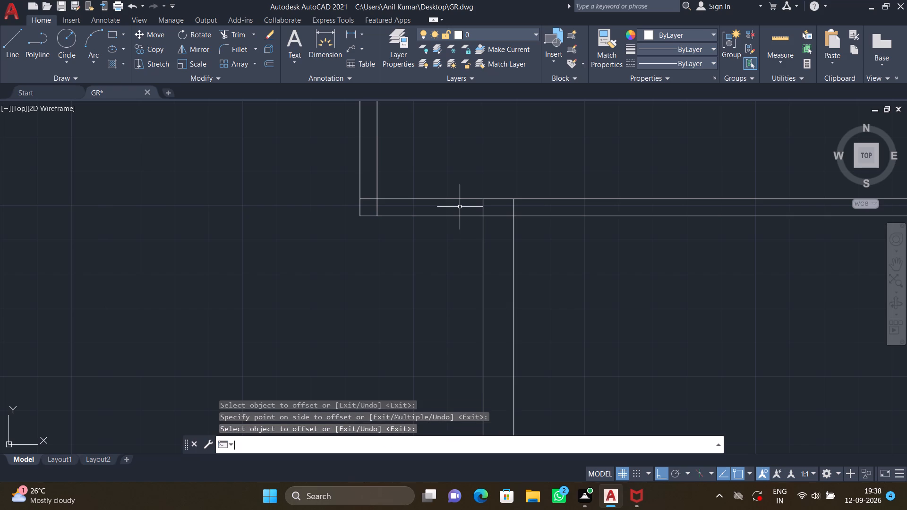
# Trim away the middle wall's two lines between the top slab and the topmost horizontal line.
pyautogui.scroll(-2, 462, 210)
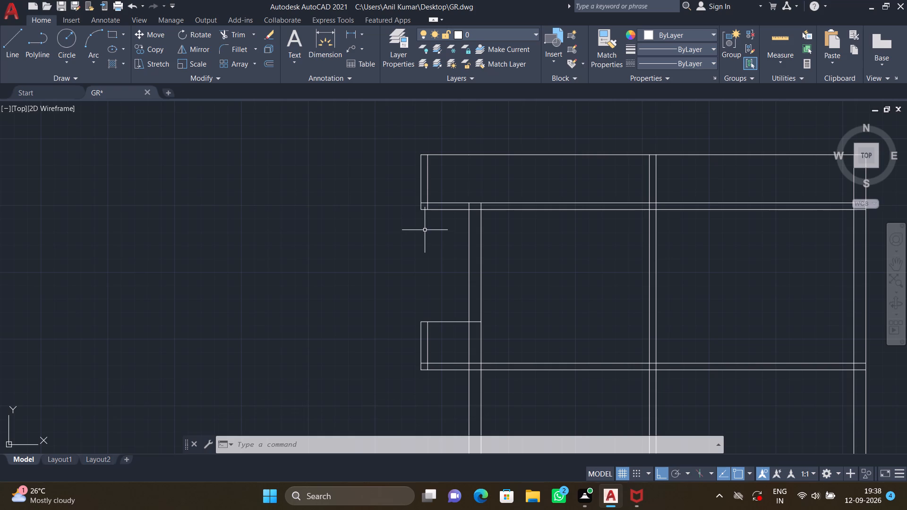
pyautogui.scroll(-2, 441, 228)
pyautogui.moveTo(500, 231); pyautogui.dragTo(377, 187, button='middle')
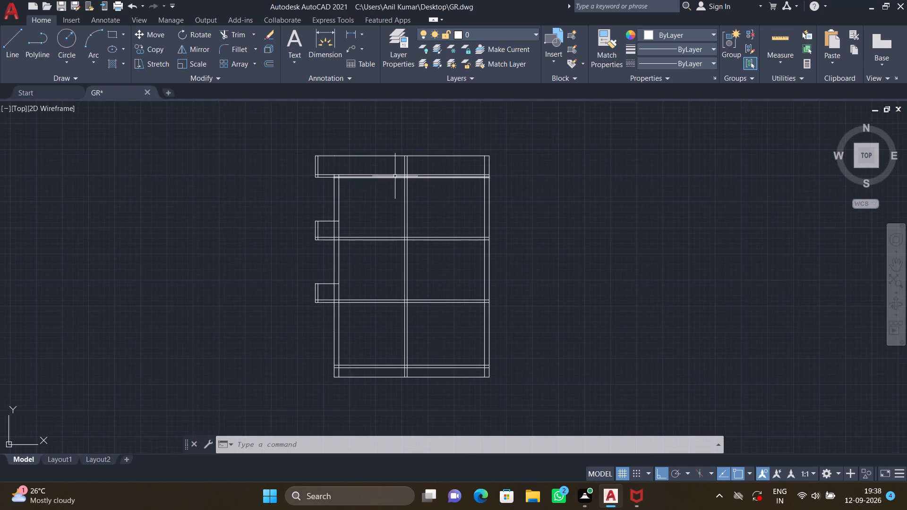
pyautogui.scroll(2, 404, 159)
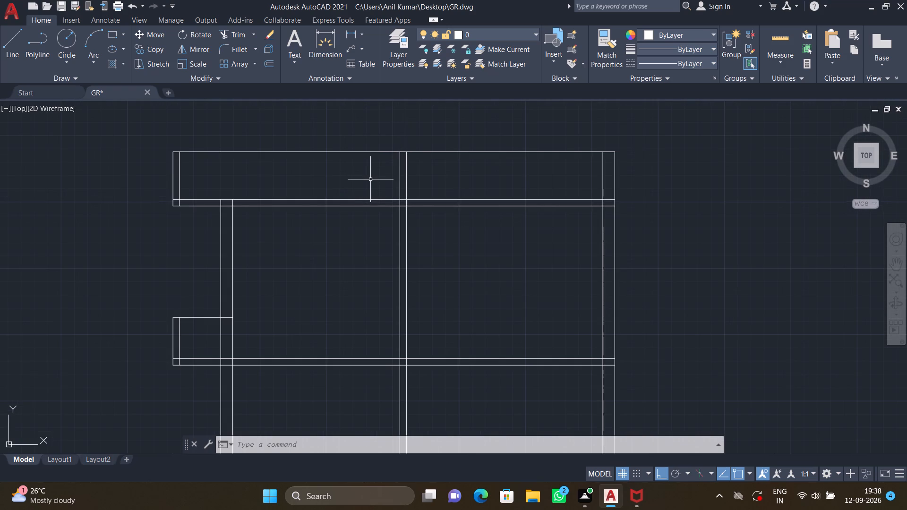
pyautogui.write('TR')
pyautogui.press('Return')
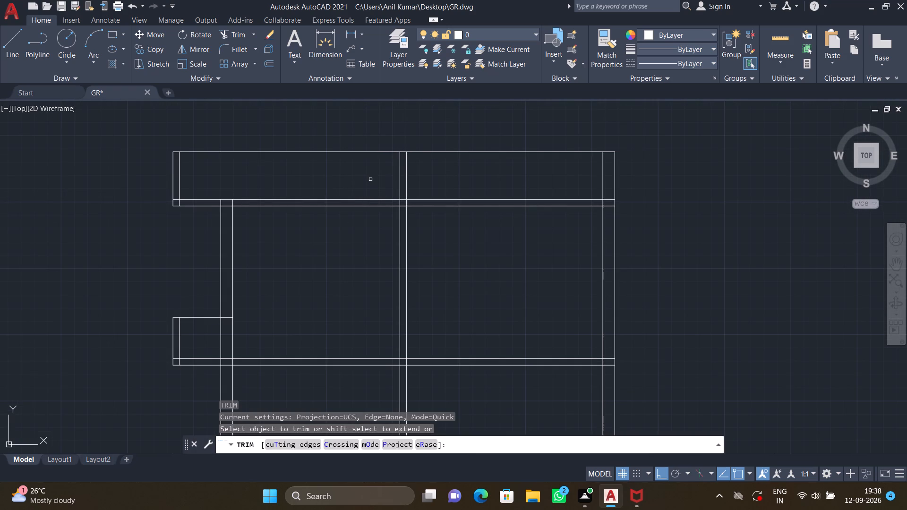
pyautogui.click(378, 180)
pyautogui.click(430, 180)
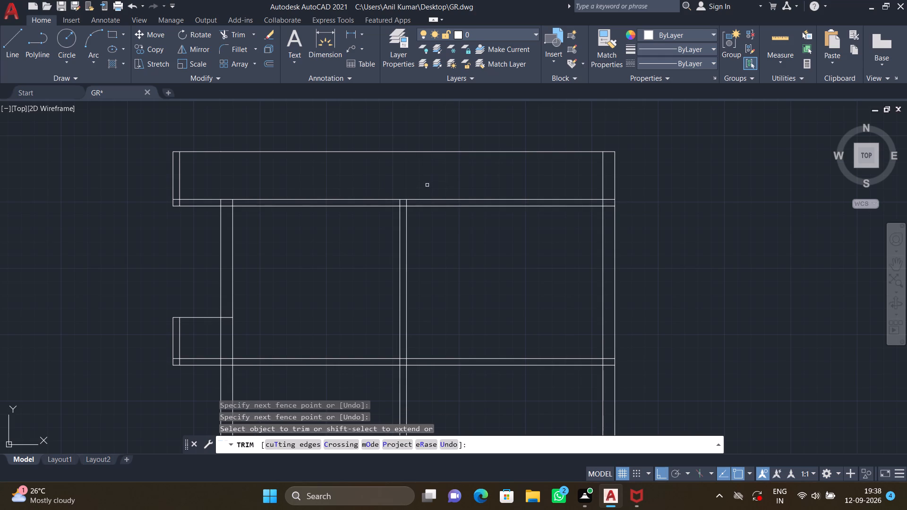
# Trim away the middle wall's and left wall's line pairs within the thickness of the top slab.
pyautogui.scroll(3, 402, 220)
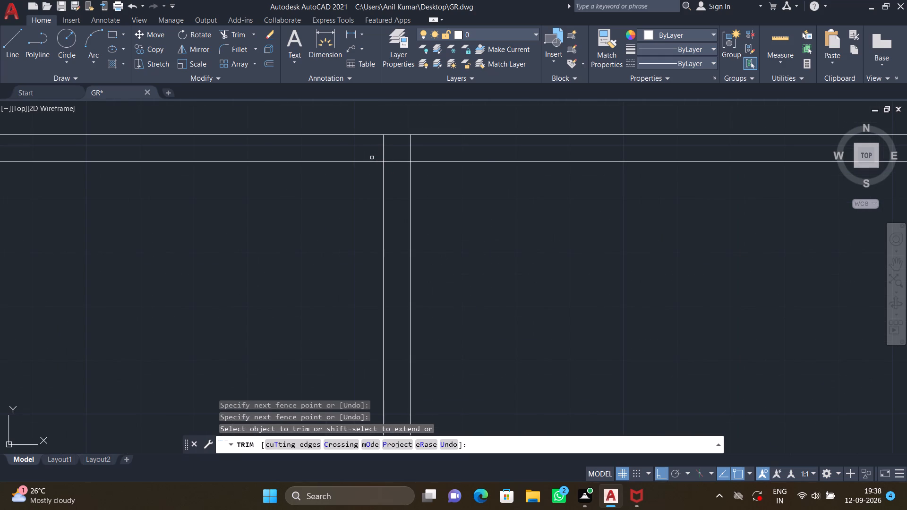
pyautogui.click(369, 151)
pyautogui.moveTo(413, 152); pyautogui.dragTo(416, 153)
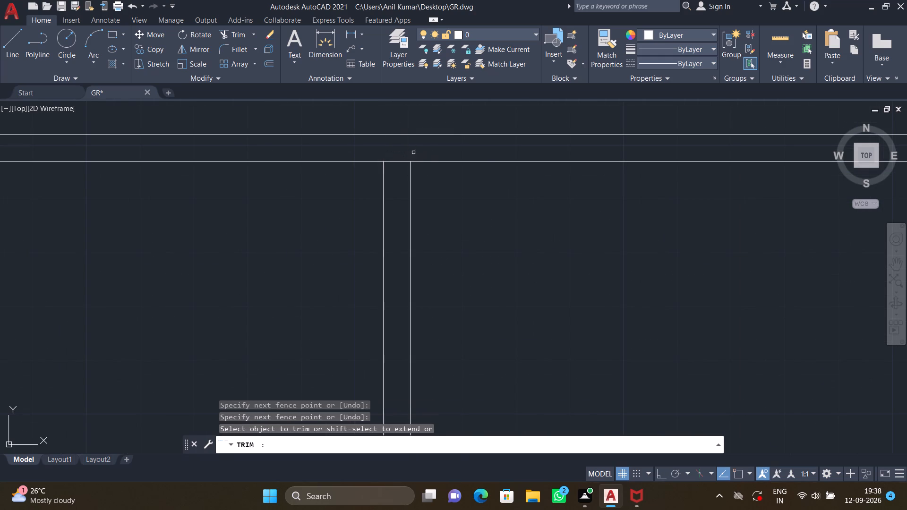
pyautogui.moveTo(416, 153); pyautogui.dragTo(420, 154)
pyautogui.scroll(-3, 241, 162)
pyautogui.moveTo(209, 178); pyautogui.dragTo(422, 213, button='middle')
pyautogui.middleClick(422, 214)
pyautogui.scroll(3, 299, 186)
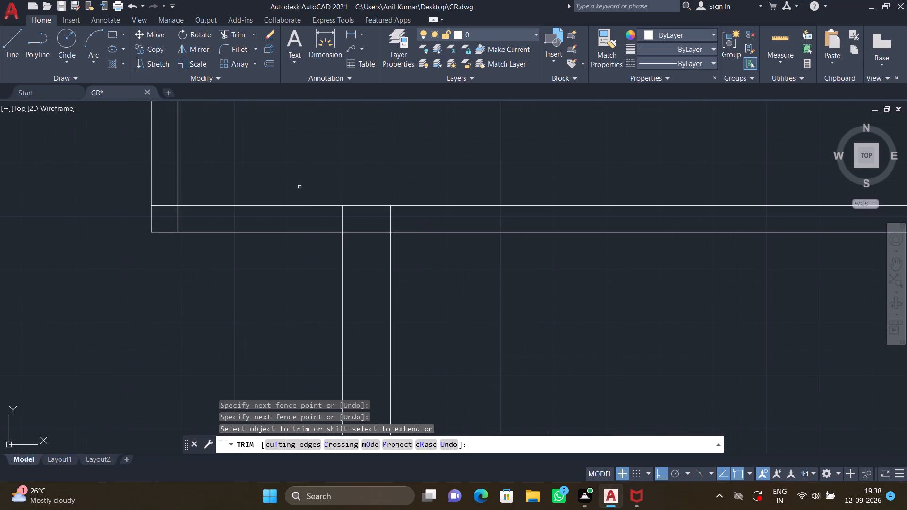
pyautogui.click(337, 214)
pyautogui.click(402, 219)
# Trim away the right wall's inner line between the top slab and the topmost horizontal line.
pyautogui.scroll(-2, 403, 220)
pyautogui.scroll(-3, 500, 283)
pyautogui.moveTo(514, 283); pyautogui.dragTo(352, 249, button='middle')
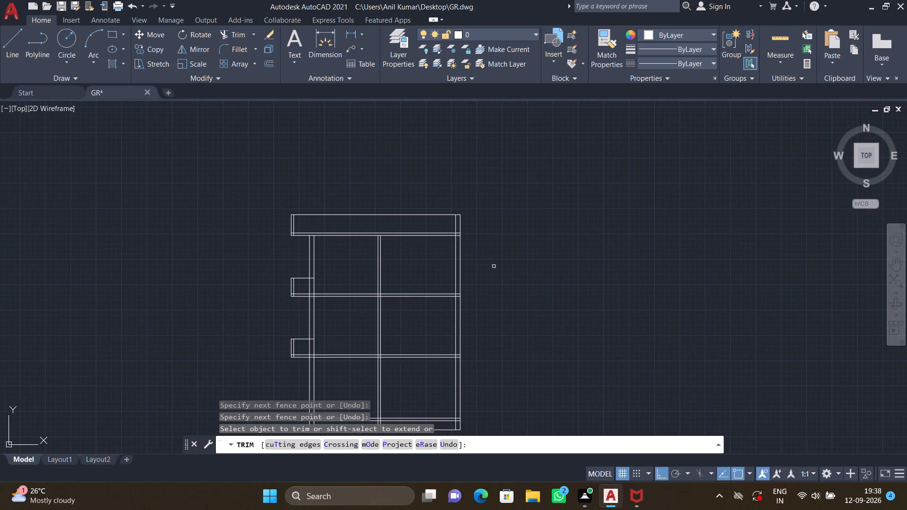
pyautogui.scroll(4, 448, 231)
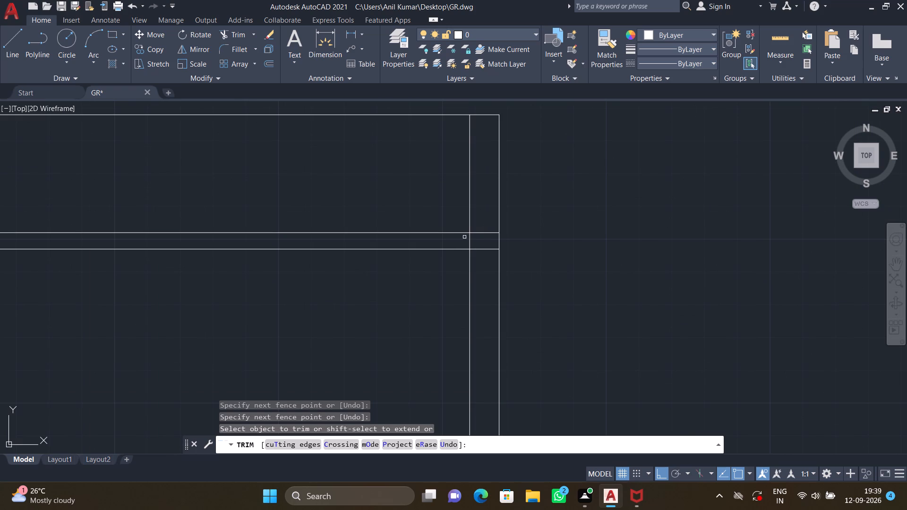
pyautogui.click(462, 201)
pyautogui.click(485, 203)
pyautogui.scroll(-3, 456, 197)
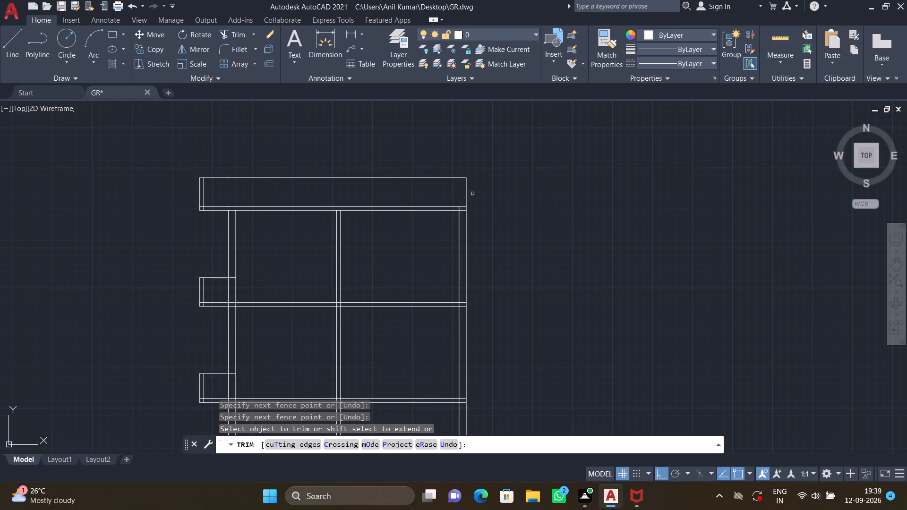
pyautogui.scroll(1, 472, 194)
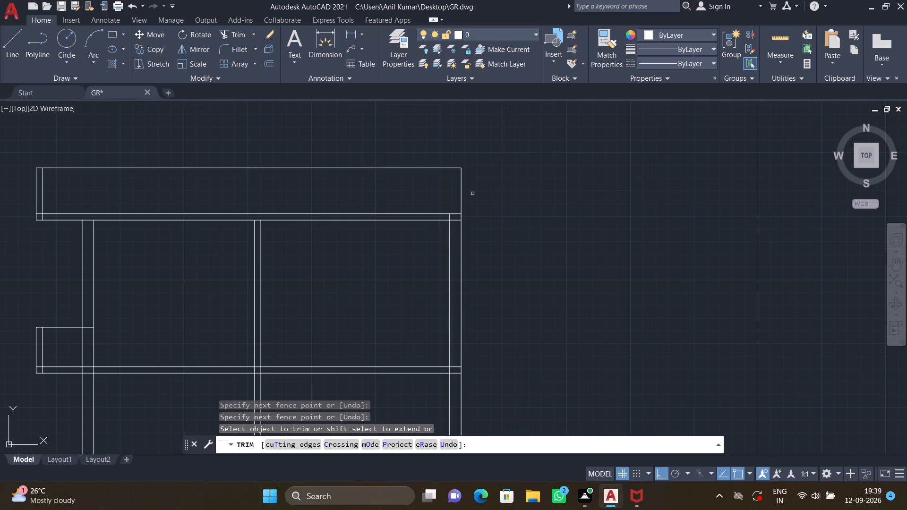
pyautogui.press('Return')
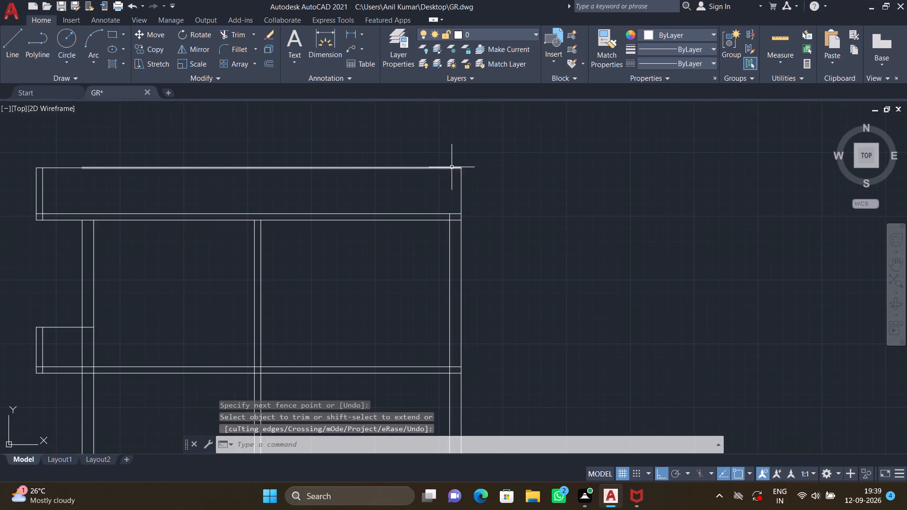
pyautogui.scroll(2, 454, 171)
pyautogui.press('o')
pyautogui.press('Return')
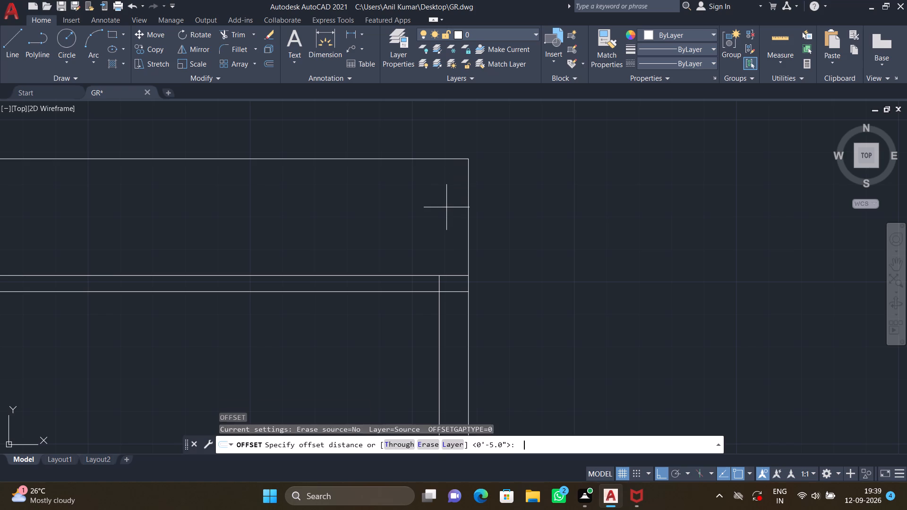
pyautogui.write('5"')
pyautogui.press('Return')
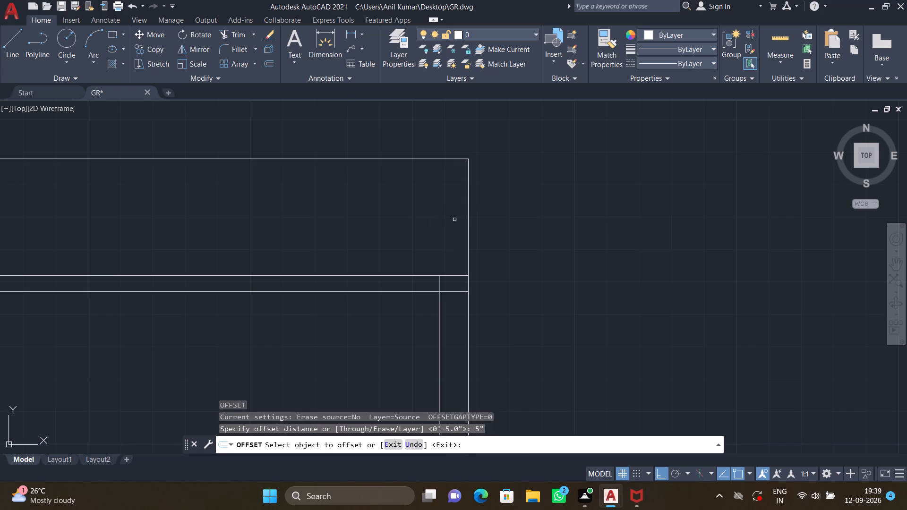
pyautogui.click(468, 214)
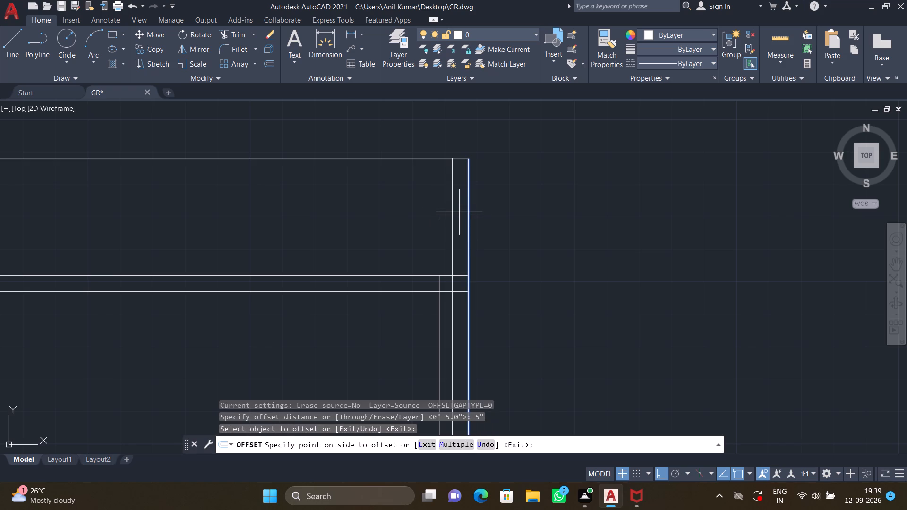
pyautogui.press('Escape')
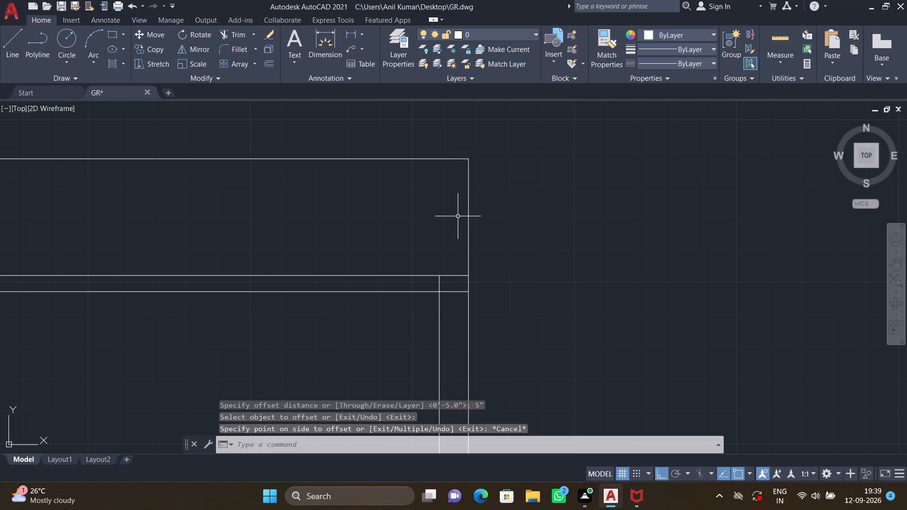
# Draw a vertical line over the right wall's outer edge, from the top slab's upper line to the topmost line's right end.
pyautogui.press('l')
pyautogui.press('Return')
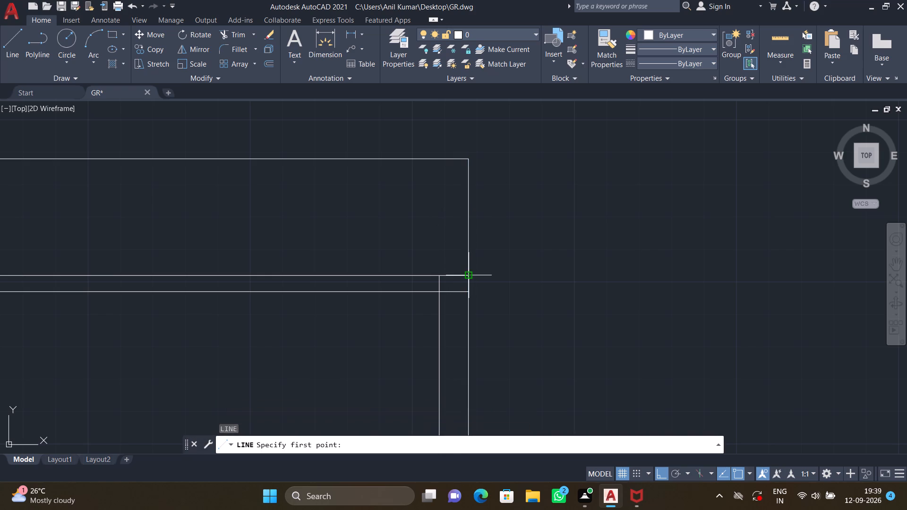
pyautogui.click(469, 276)
pyautogui.click(465, 159)
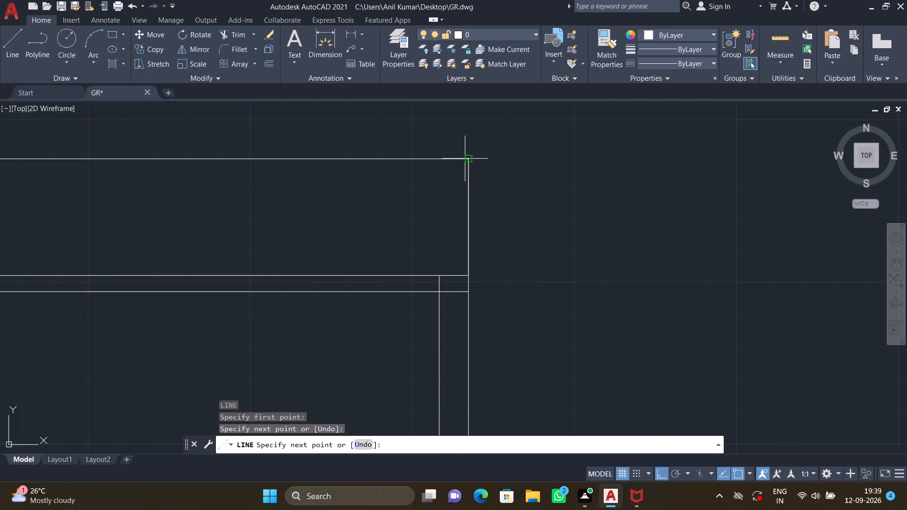
pyautogui.press('Return')
# Offset the short vertical line above the top slab's right end 5" inward.
pyautogui.press('o')
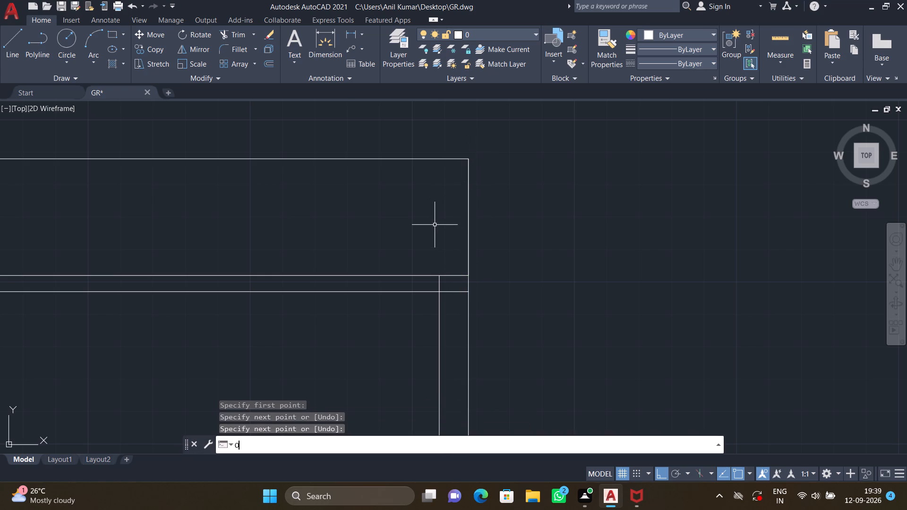
pyautogui.press('Return')
pyautogui.write('5"')
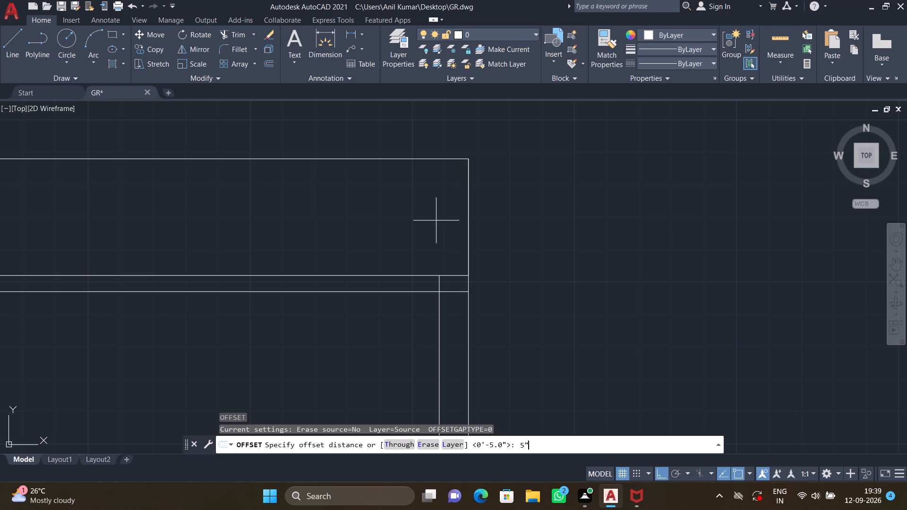
pyautogui.press('Return')
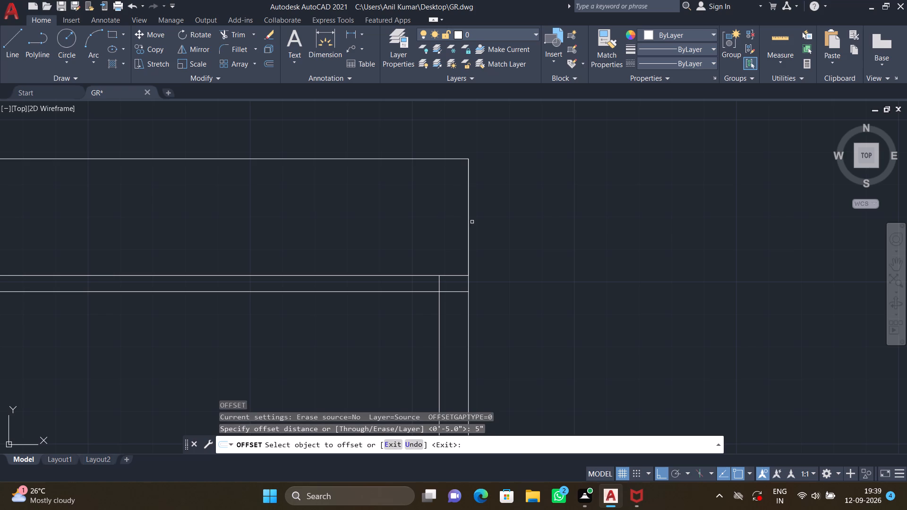
pyautogui.click(468, 218)
pyautogui.click(443, 216)
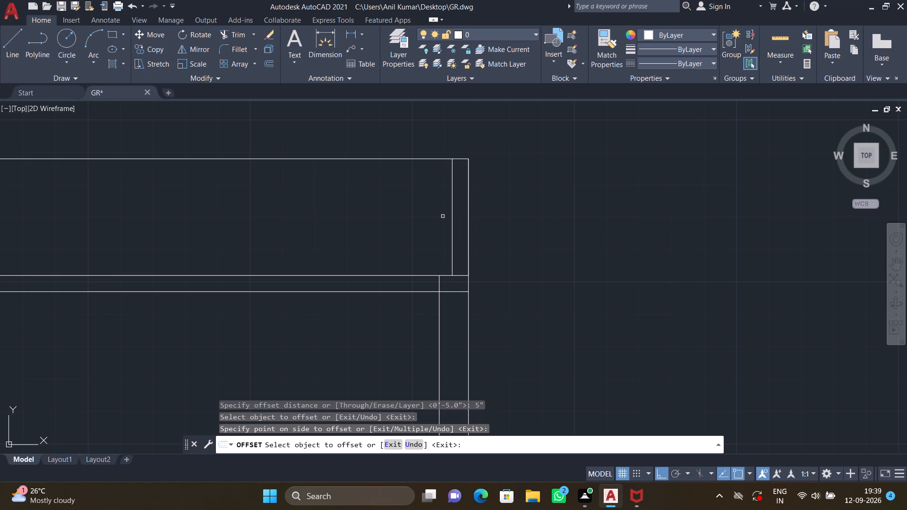
pyautogui.press('Return')
# Erase the short helper line lying over the right wall's outer edge above the top slab.
pyautogui.click(470, 211)
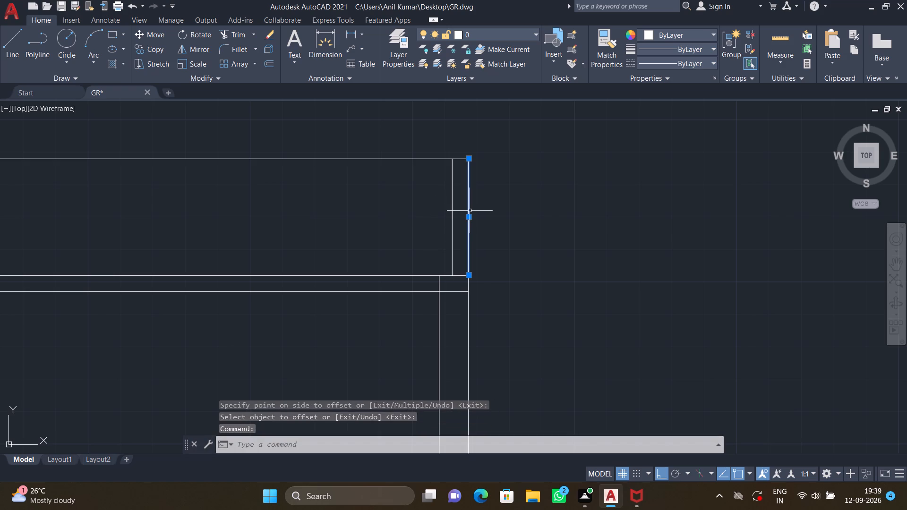
pyautogui.press('Delete')
# Trim away the middle wall's two lines below the bottom slab and within its thickness.
pyautogui.scroll(-3, 442, 226)
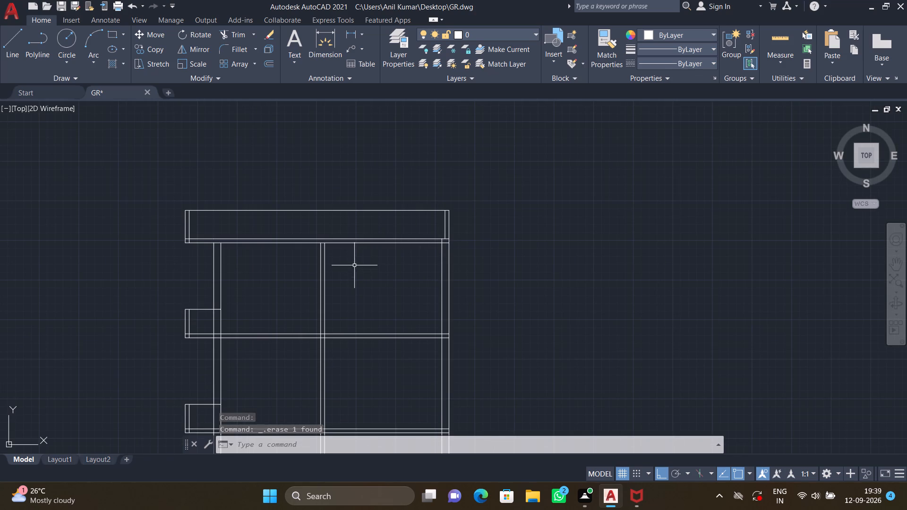
pyautogui.scroll(-2, 352, 257)
pyautogui.moveTo(332, 332); pyautogui.dragTo(402, 298, button='middle')
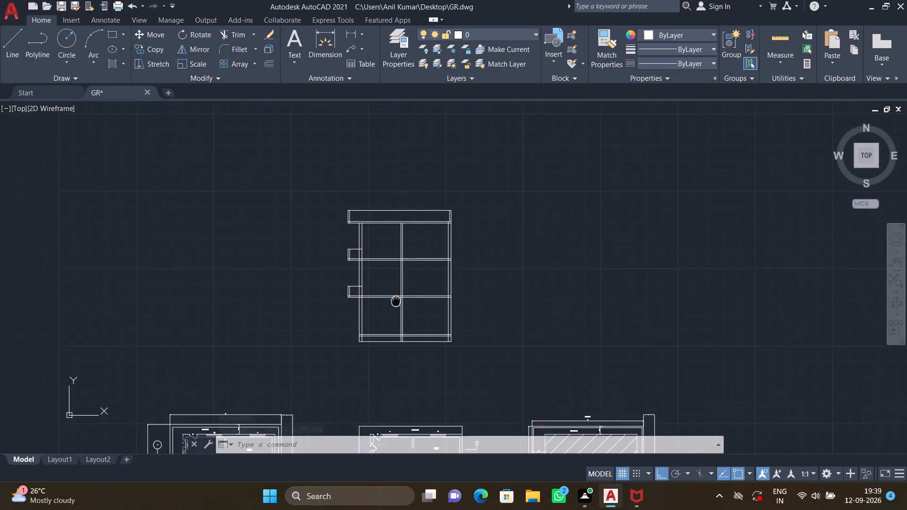
pyautogui.moveTo(402, 298); pyautogui.dragTo(428, 282, button='middle')
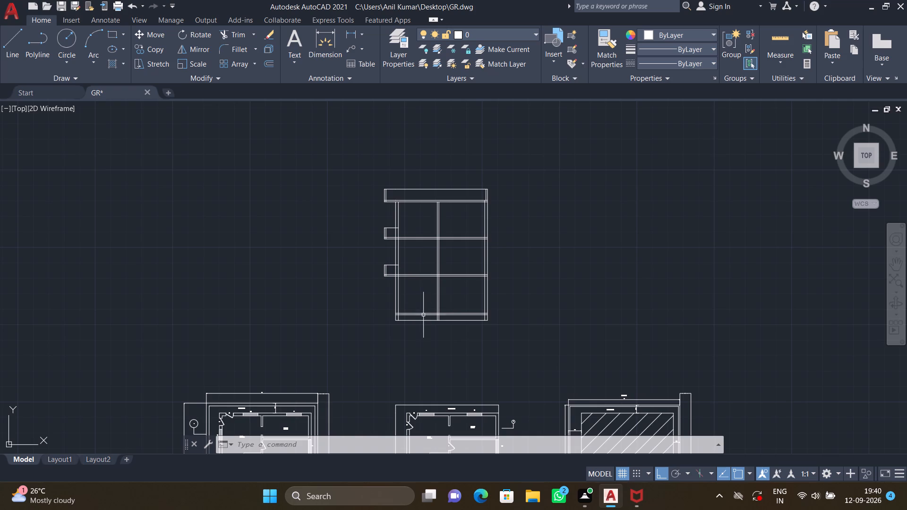
pyautogui.scroll(2, 383, 312)
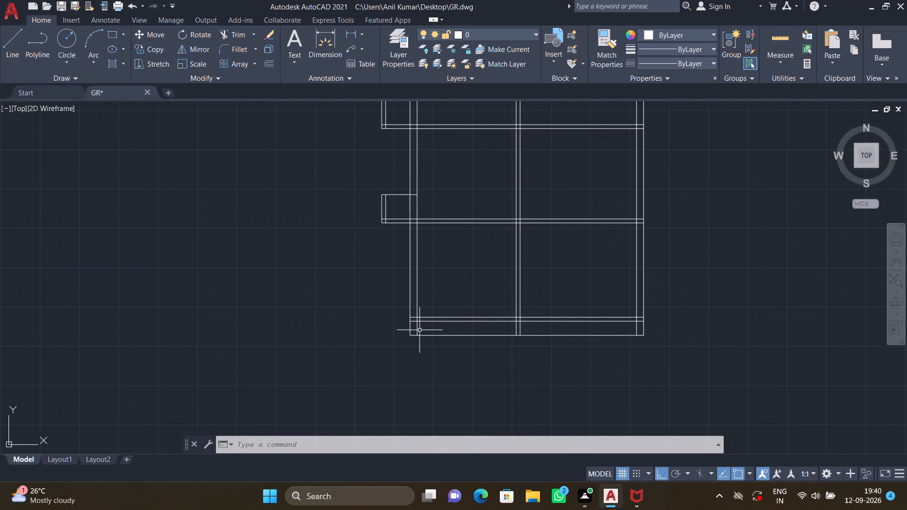
pyautogui.scroll(3, 511, 333)
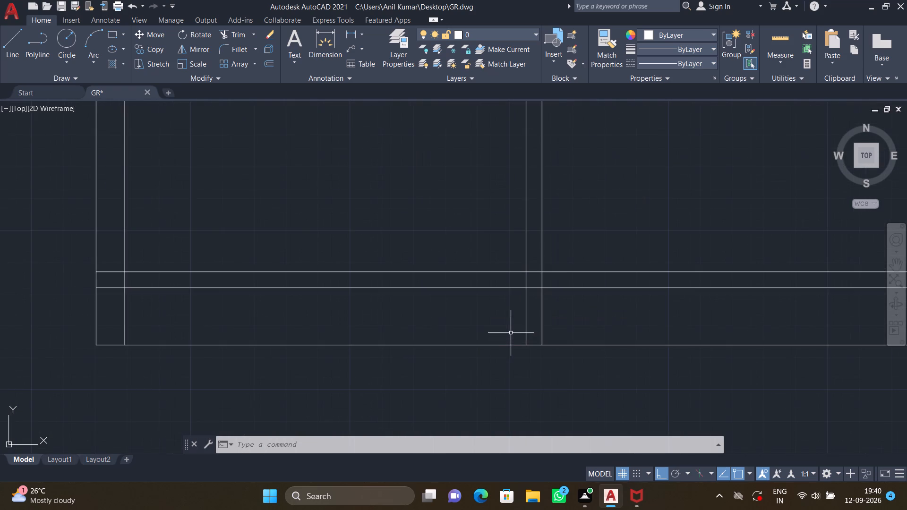
pyautogui.write('TR')
pyautogui.press('Return')
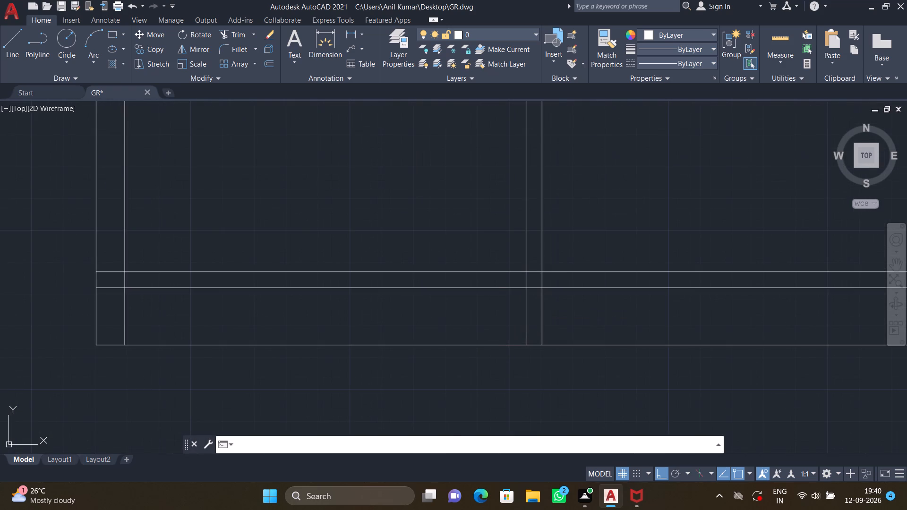
pyautogui.click(506, 323)
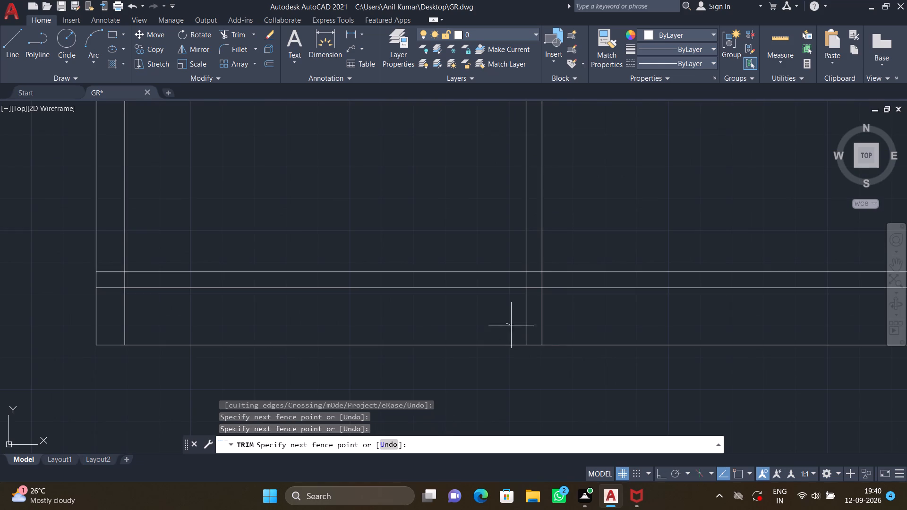
pyautogui.click(569, 319)
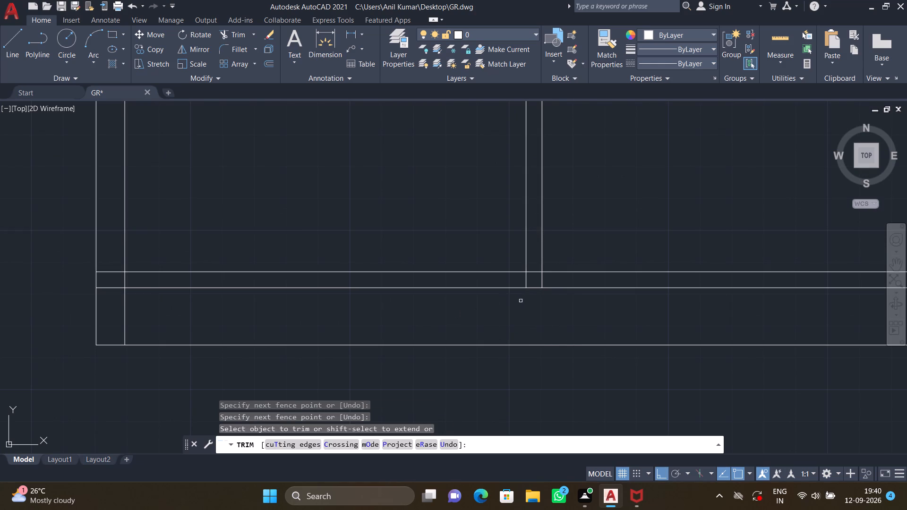
pyautogui.scroll(3, 528, 291)
pyautogui.click(482, 245)
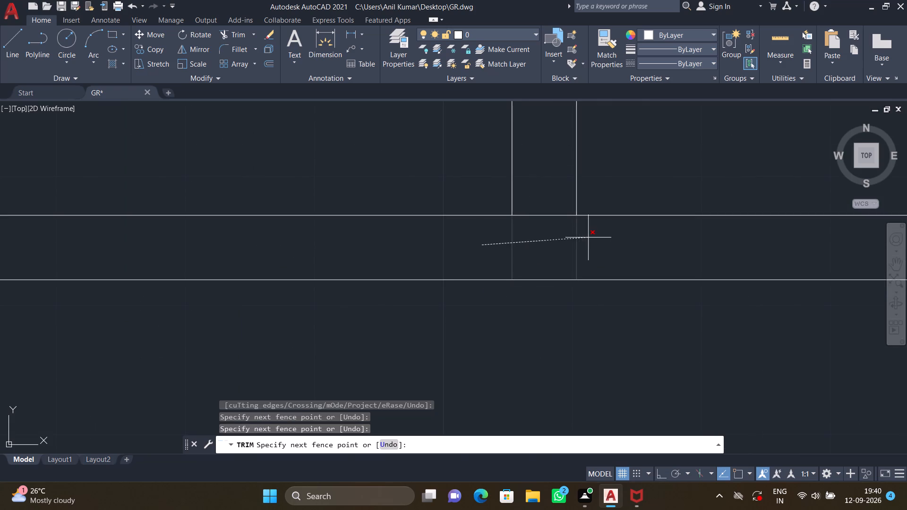
pyautogui.click(589, 238)
pyautogui.scroll(-2, 590, 239)
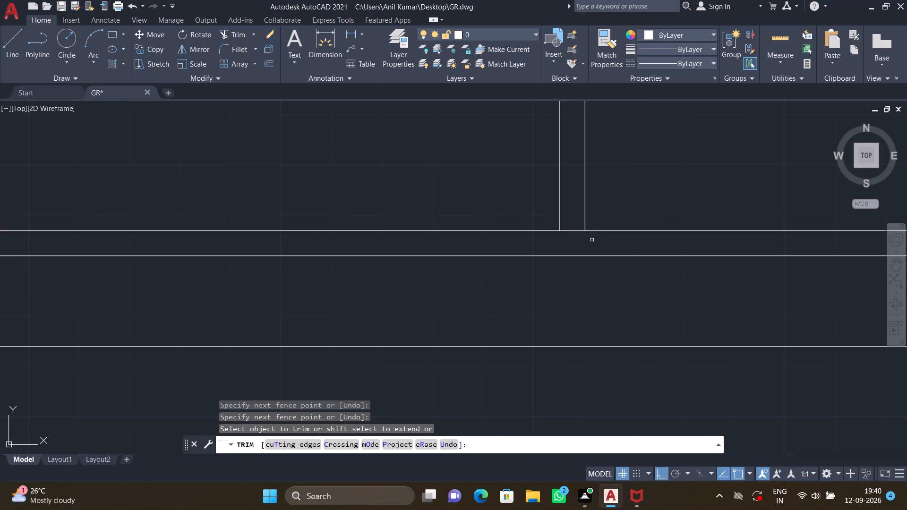
pyautogui.scroll(-3, 592, 241)
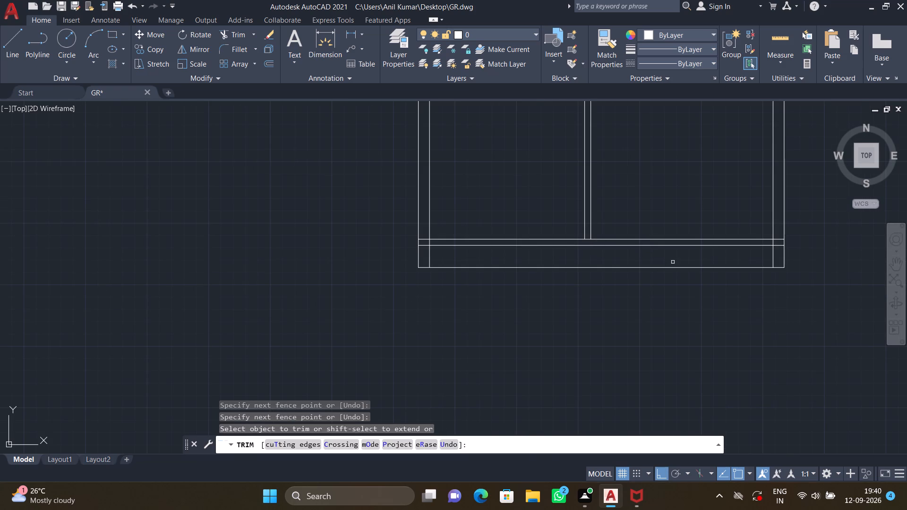
pyautogui.press('Return')
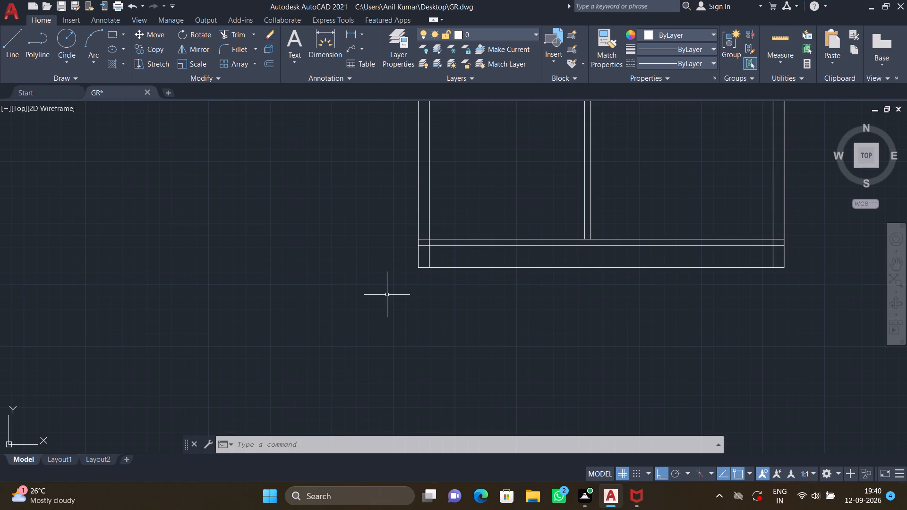
# Draw a horizontal line about 3' long outward from the base line's left corner.
pyautogui.scroll(1, 386, 289)
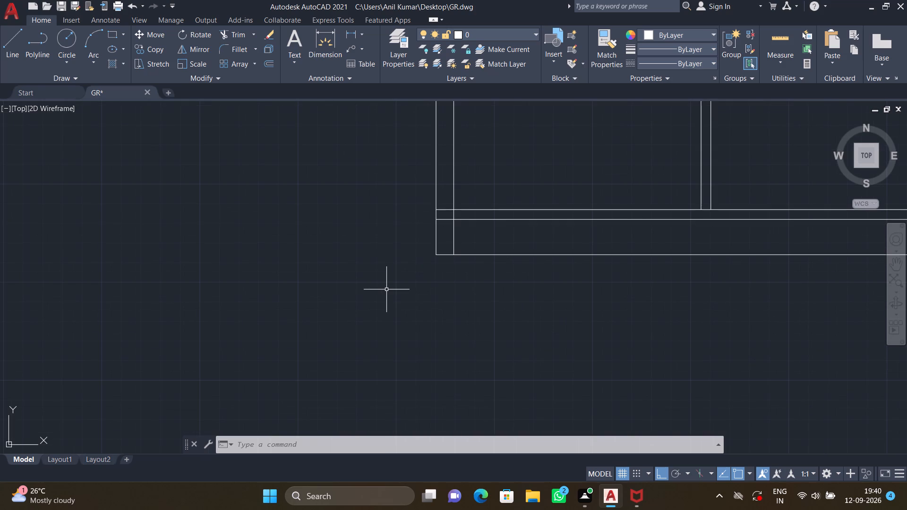
pyautogui.press('l')
pyautogui.press('Return')
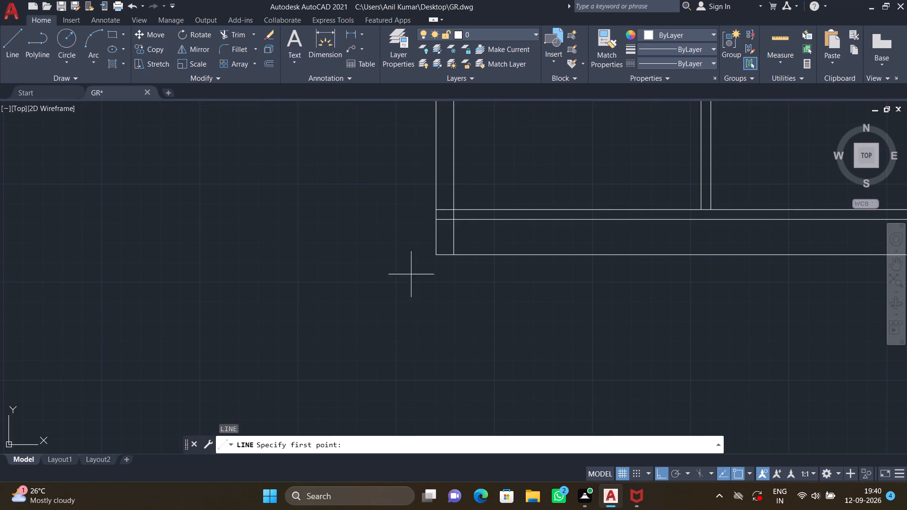
pyautogui.click(433, 253)
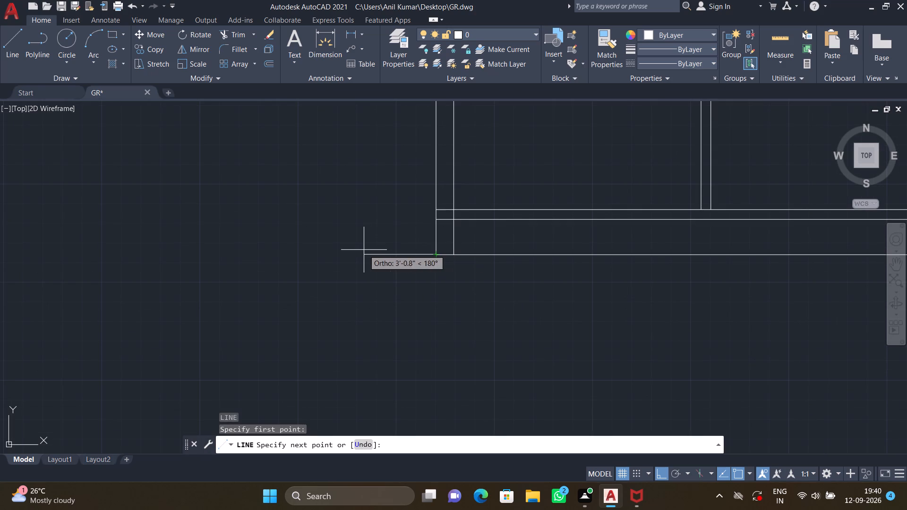
pyautogui.click(364, 250)
pyautogui.press('Return')
# Draw a horizontal line about 4' long outward from the base line's right corner.
pyautogui.scroll(-3, 391, 267)
pyautogui.scroll(2, 547, 275)
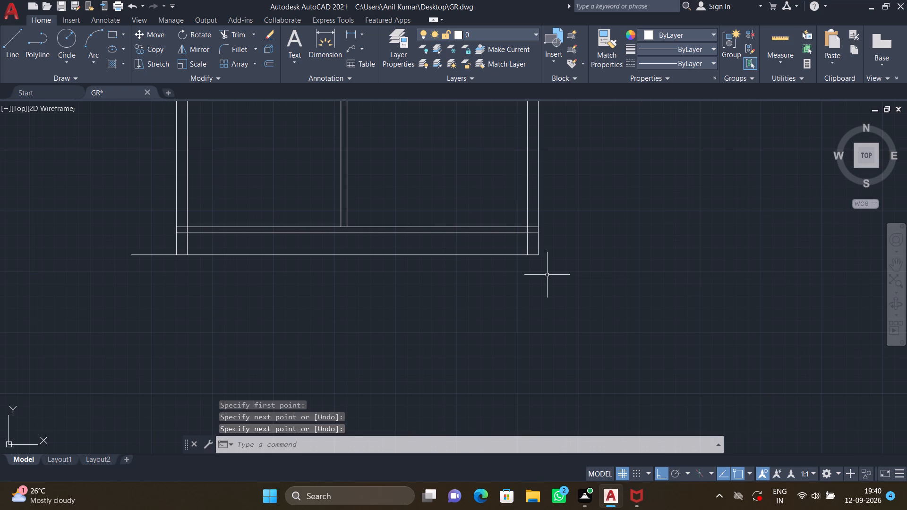
pyautogui.press('l')
pyautogui.press('Return')
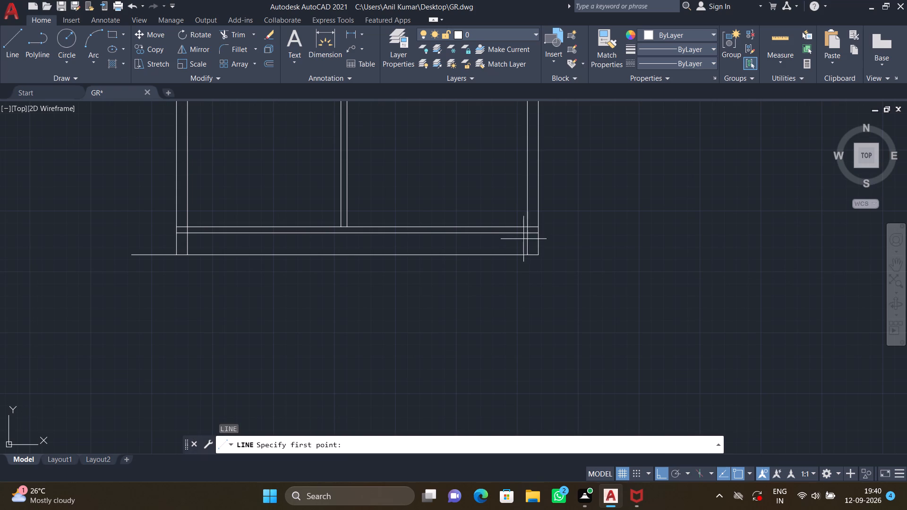
pyautogui.click(541, 253)
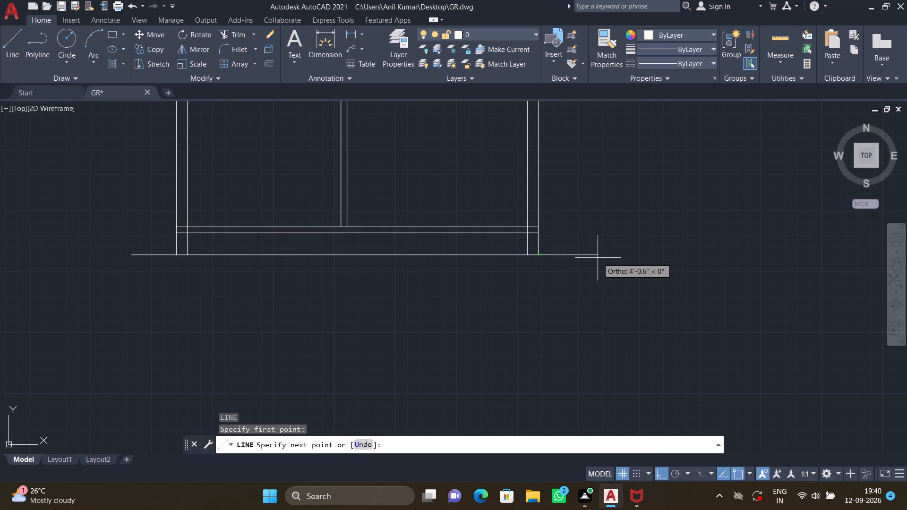
pyautogui.click(598, 258)
pyautogui.press('Return')
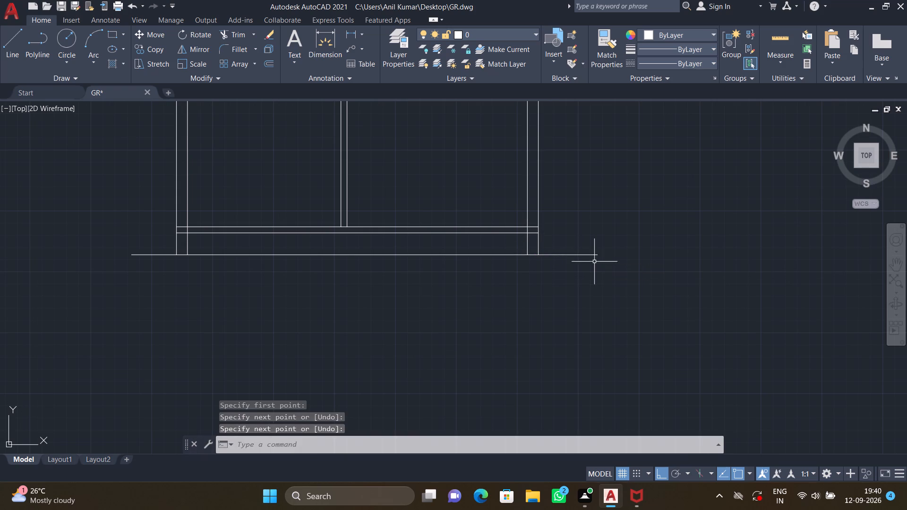
pyautogui.scroll(-2, 571, 284)
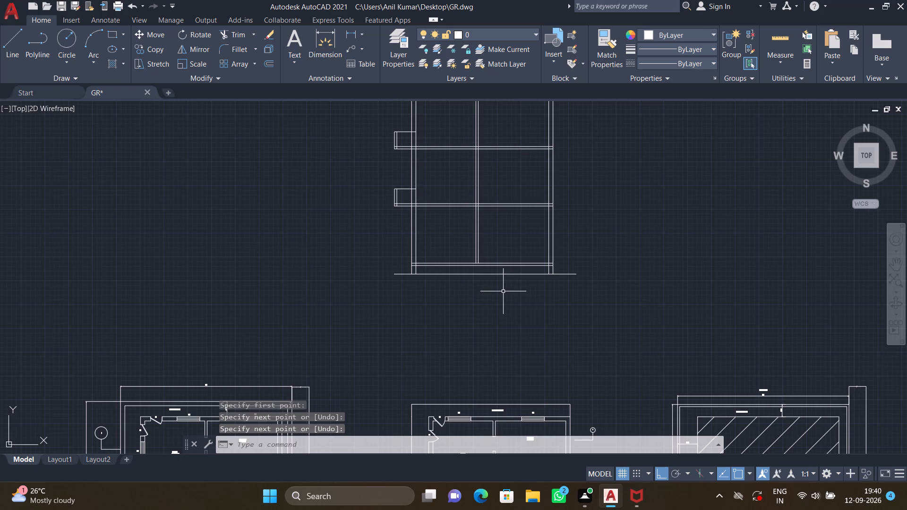
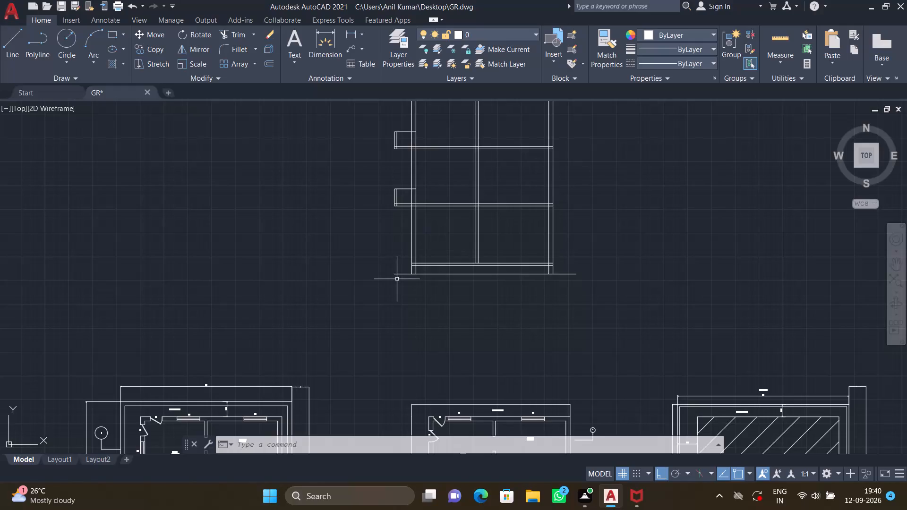
# Draw a 3' by 7' door rectangle standing on the ground-floor slab line, just inside the section's left wall.
pyautogui.scroll(2, 433, 251)
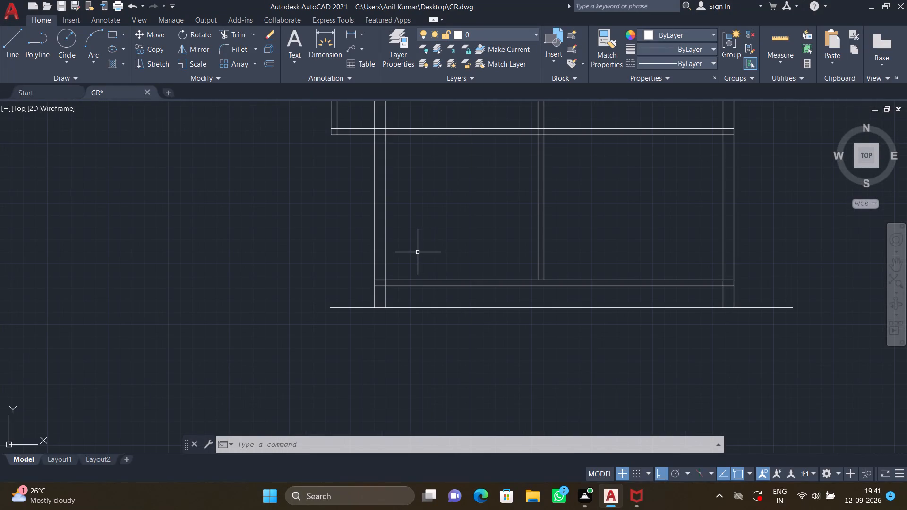
pyautogui.write('REC')
pyautogui.press('Return')
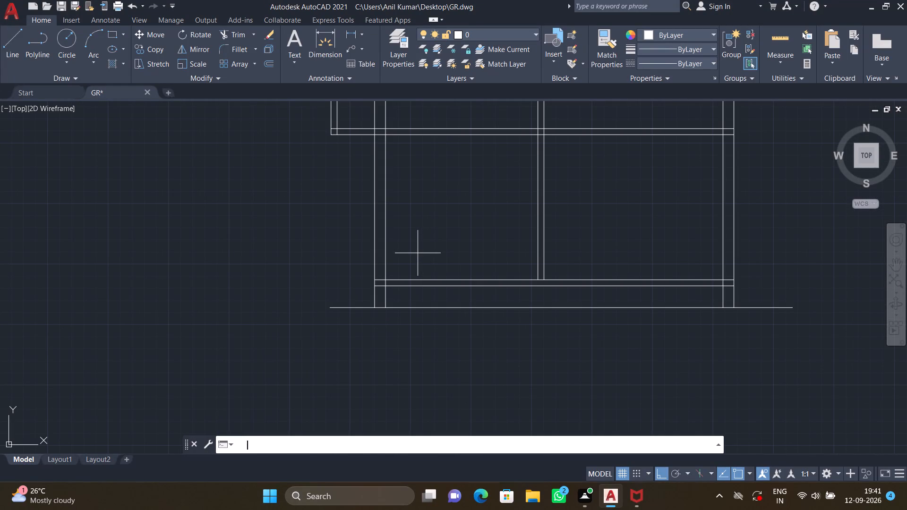
pyautogui.scroll(1, 400, 275)
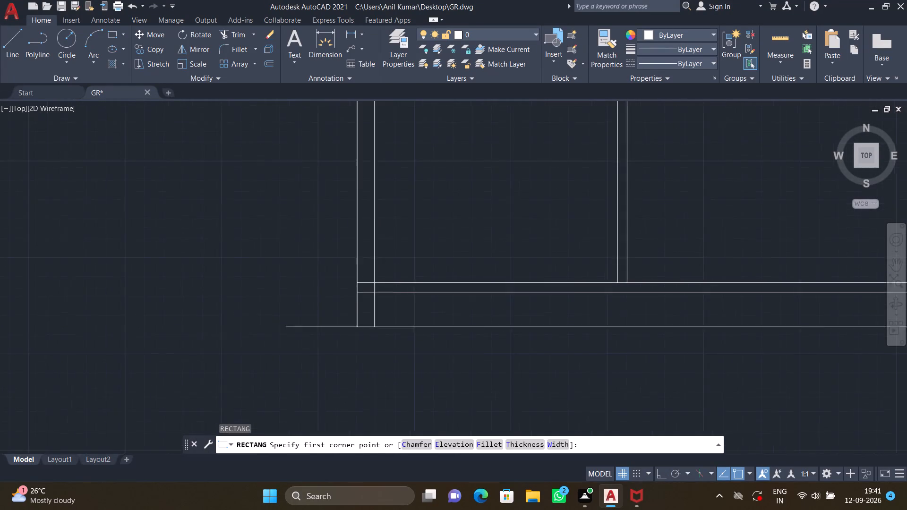
pyautogui.scroll(1, 400, 275)
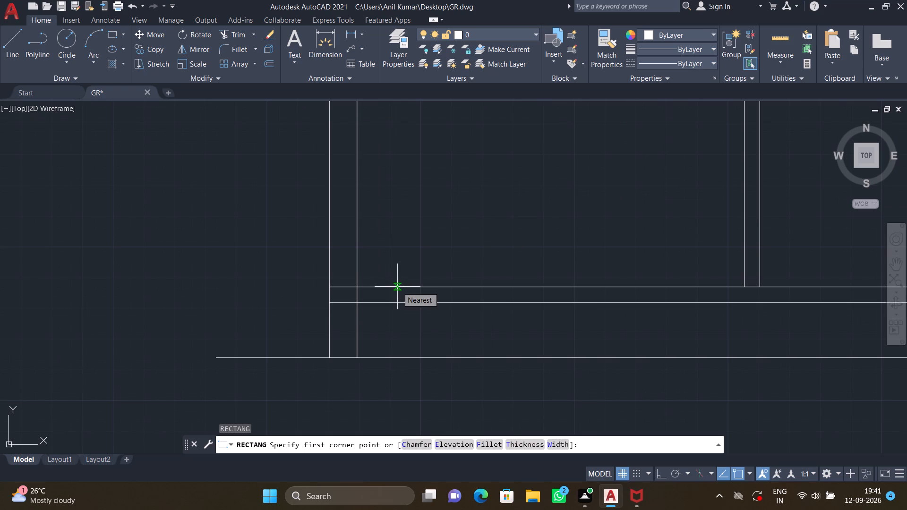
pyautogui.click(398, 288)
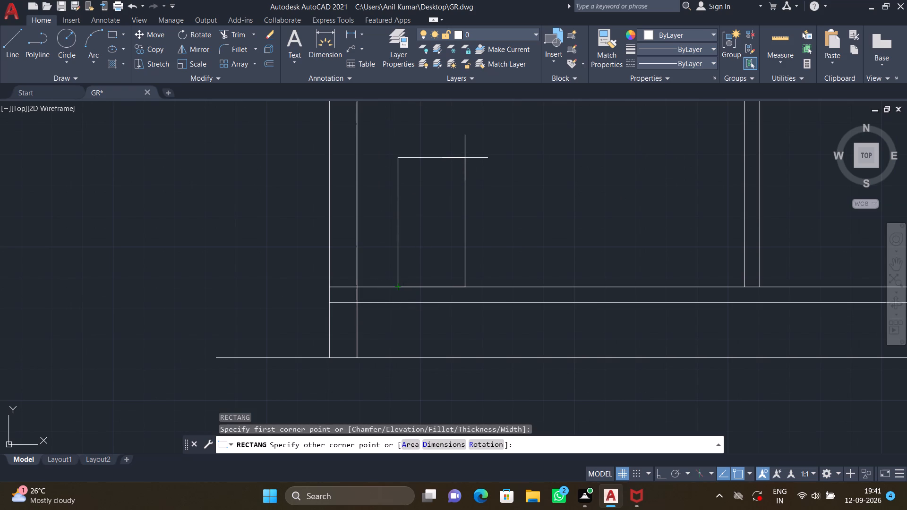
pyautogui.press('d')
pyautogui.press('Return')
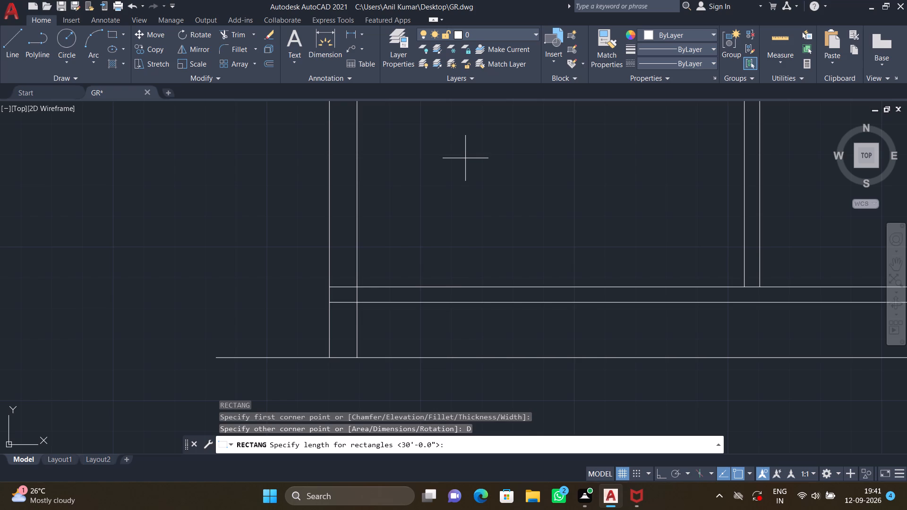
pyautogui.write("3'")
pyautogui.press('Return')
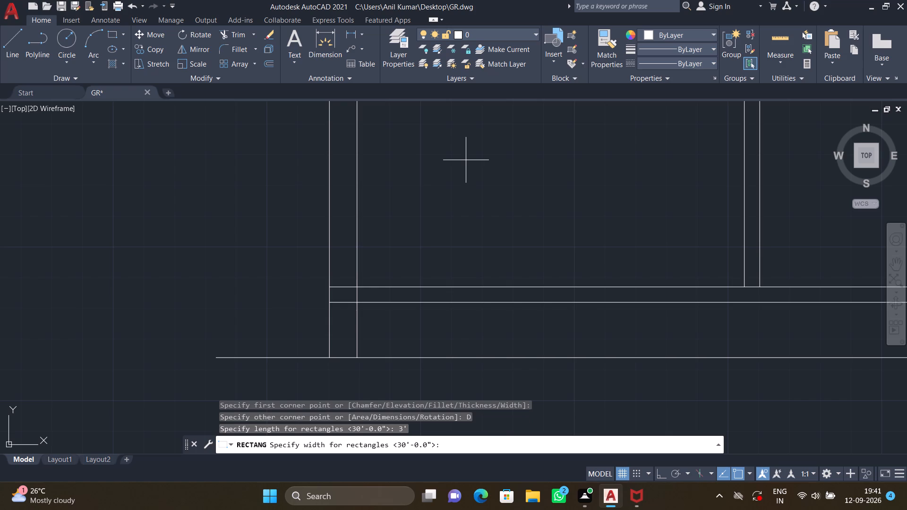
pyautogui.press('7')
pyautogui.press("'")
pyautogui.press('Return')
pyautogui.scroll(-2, 470, 161)
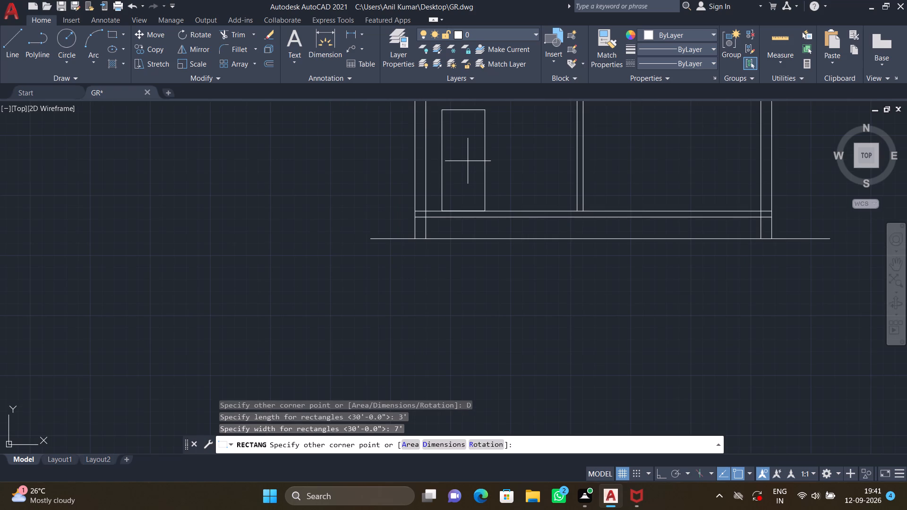
pyautogui.scroll(-1, 467, 161)
pyautogui.moveTo(464, 165); pyautogui.dragTo(444, 229, button='middle')
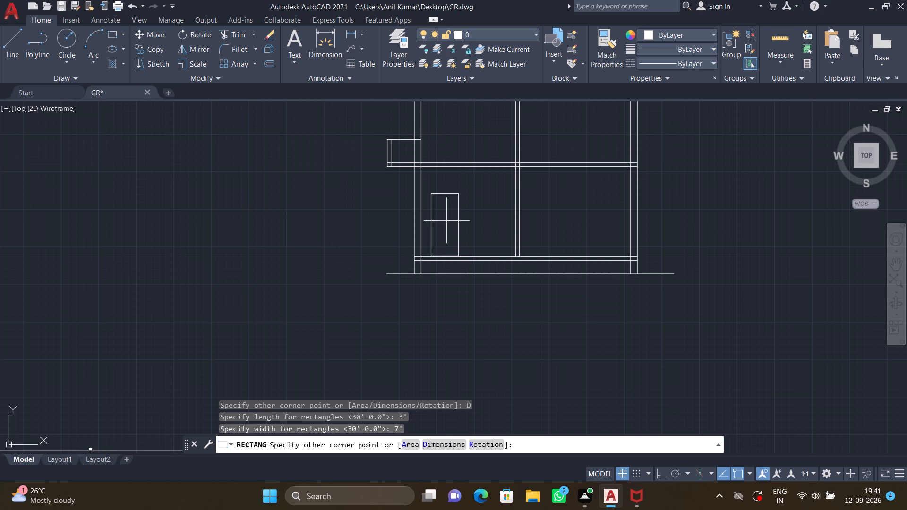
pyautogui.click(446, 220)
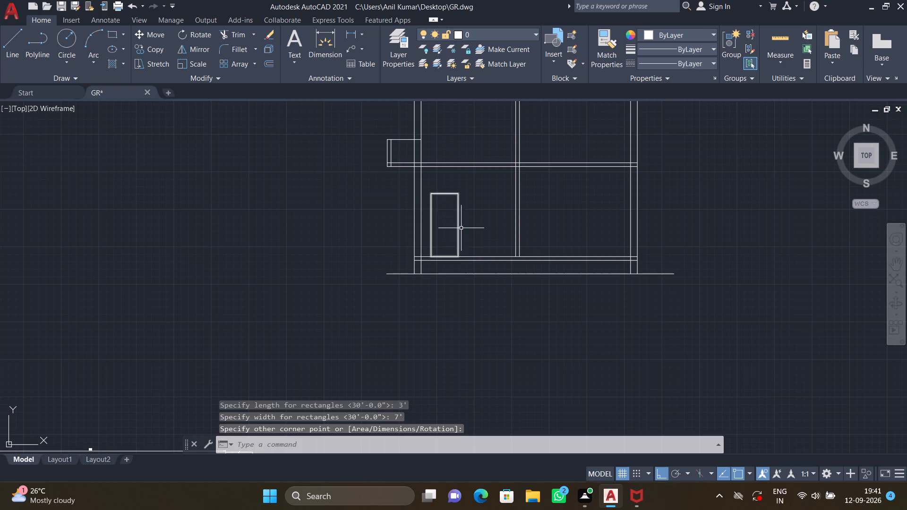
# Copy the door rectangle from its lower-left corner onto the top line of the first-floor slab above.
pyautogui.scroll(3, 443, 249)
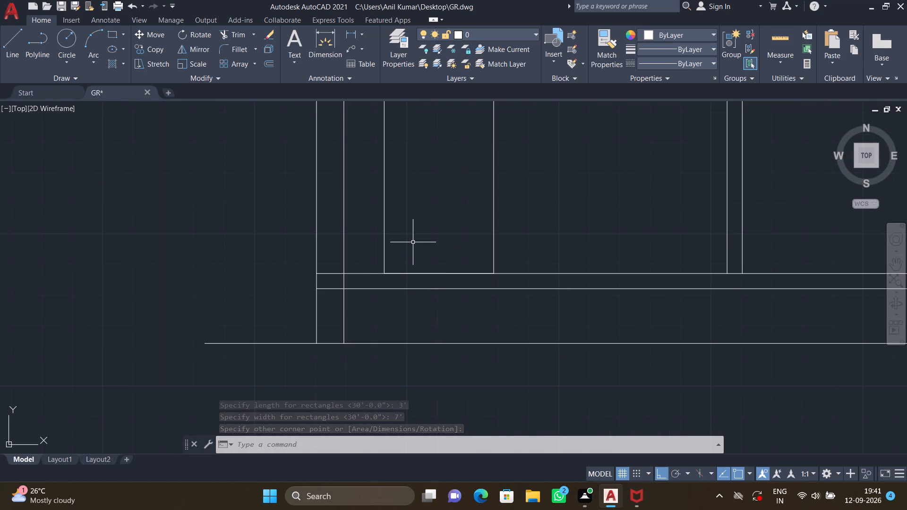
pyautogui.scroll(-2, 413, 242)
pyautogui.moveTo(425, 241); pyautogui.dragTo(411, 268, button='middle')
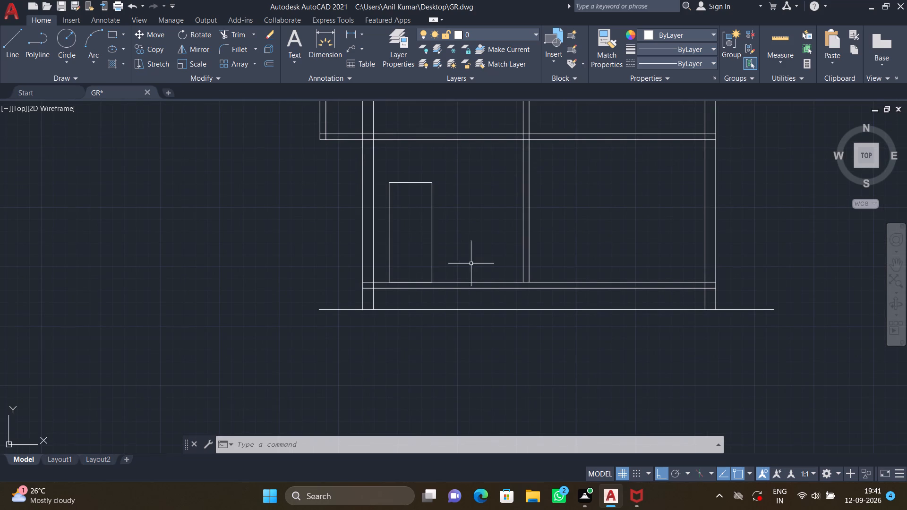
pyautogui.moveTo(467, 227); pyautogui.dragTo(462, 294, button='middle')
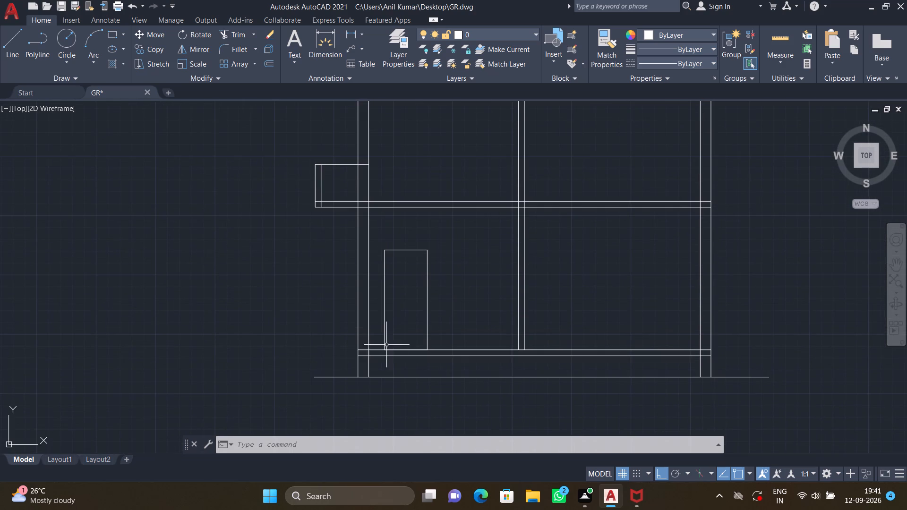
pyautogui.scroll(1, 385, 238)
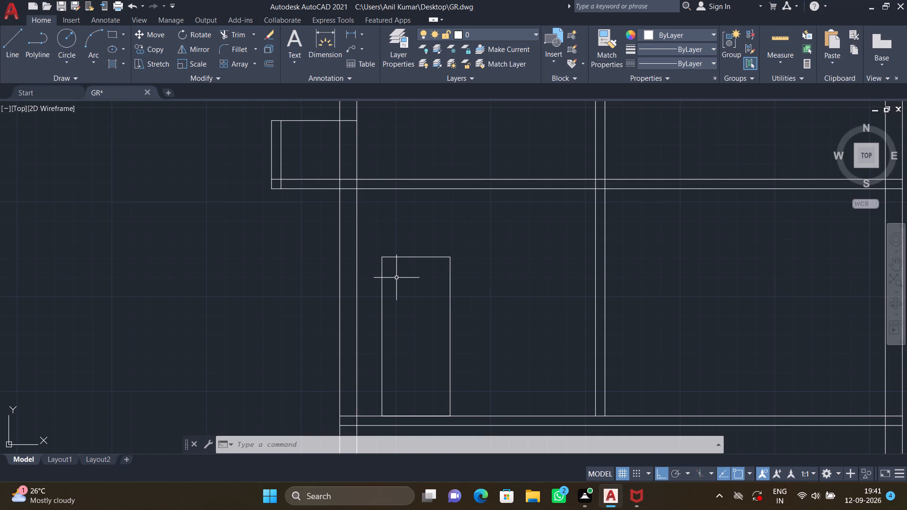
pyautogui.write('CO')
pyautogui.press('Return')
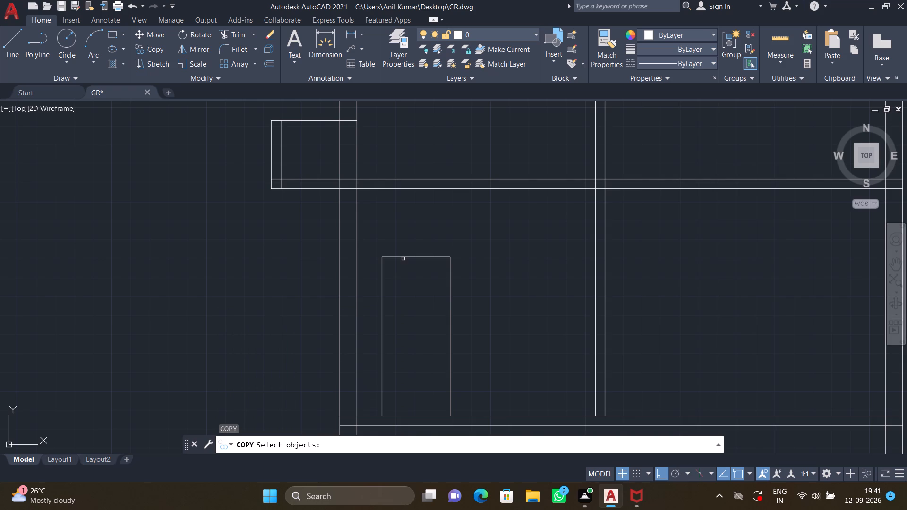
pyautogui.click(403, 257)
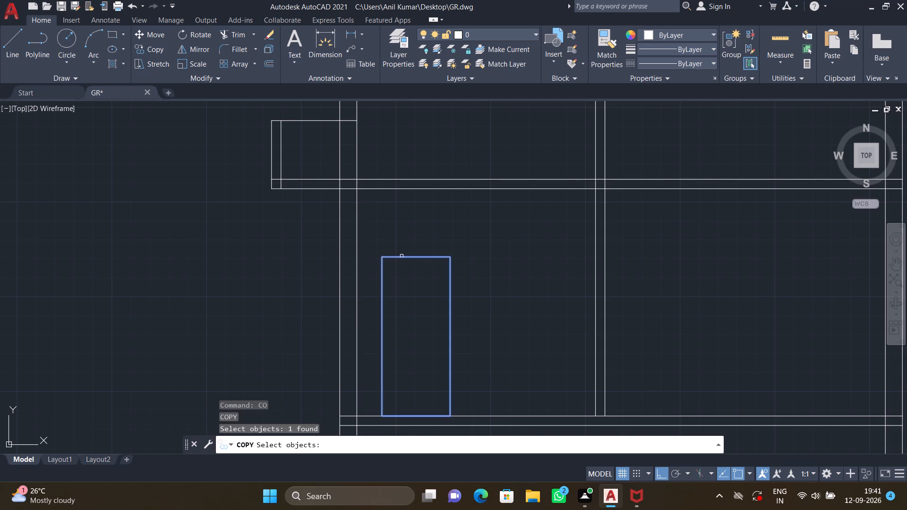
pyautogui.press('Return')
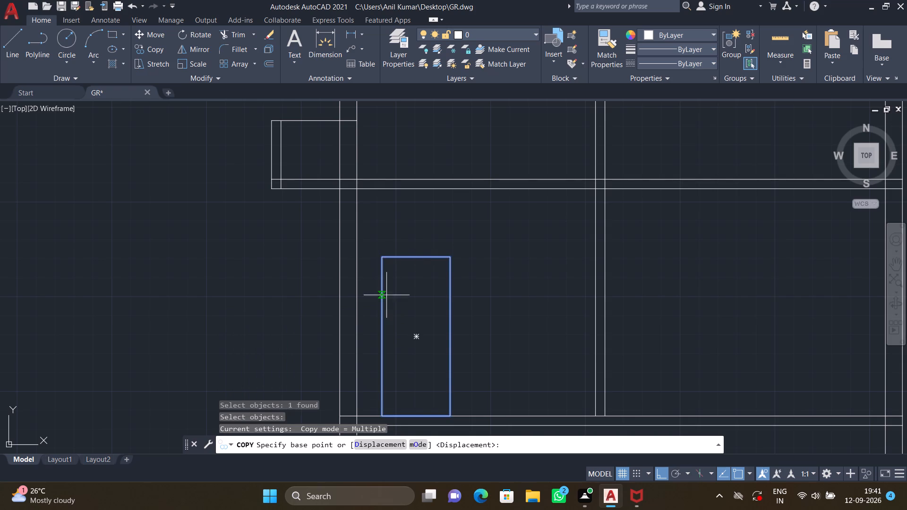
pyautogui.scroll(2, 372, 412)
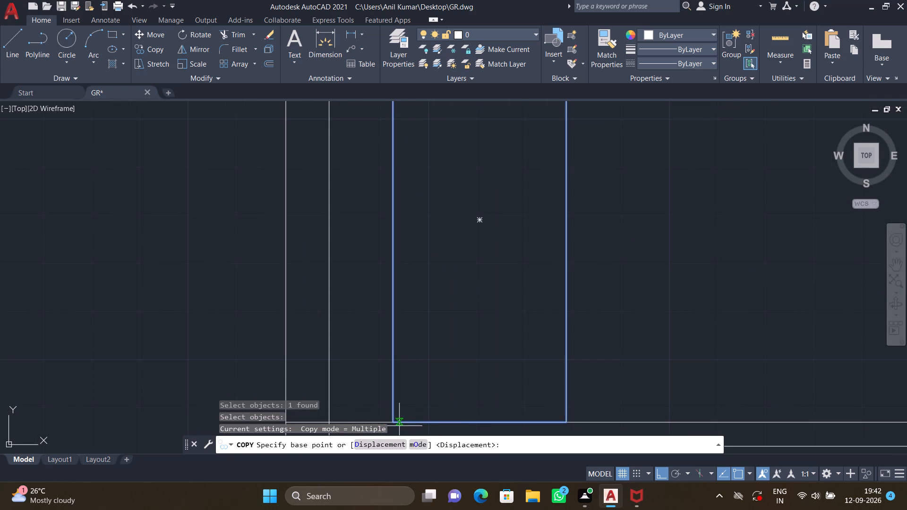
pyautogui.click(396, 420)
pyautogui.scroll(-2, 398, 312)
pyautogui.moveTo(398, 267); pyautogui.dragTo(399, 294, button='middle')
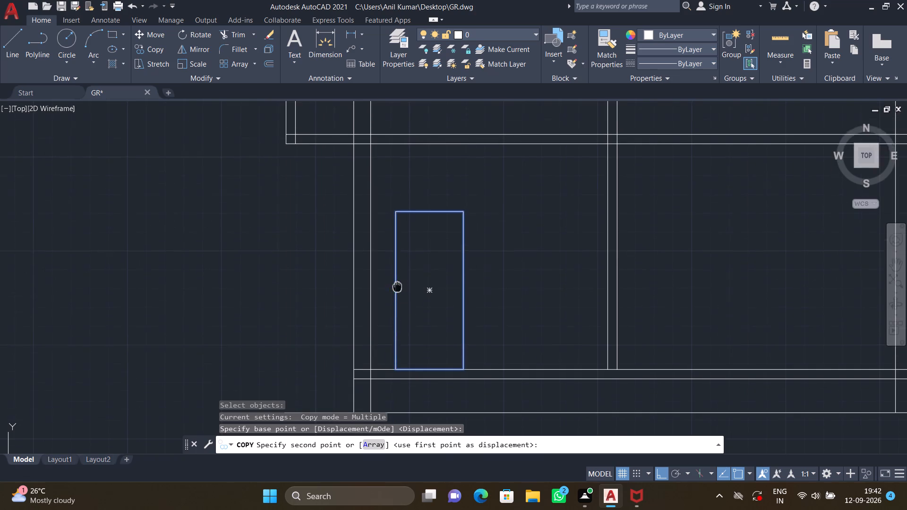
pyautogui.moveTo(399, 294); pyautogui.dragTo(408, 350, button='middle')
pyautogui.scroll(1, 403, 207)
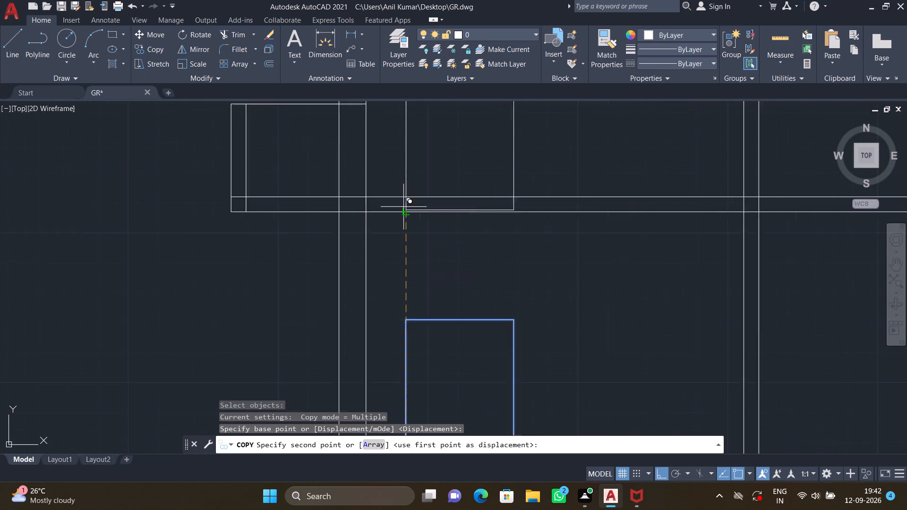
pyautogui.scroll(1, 403, 207)
pyautogui.scroll(-1, 402, 210)
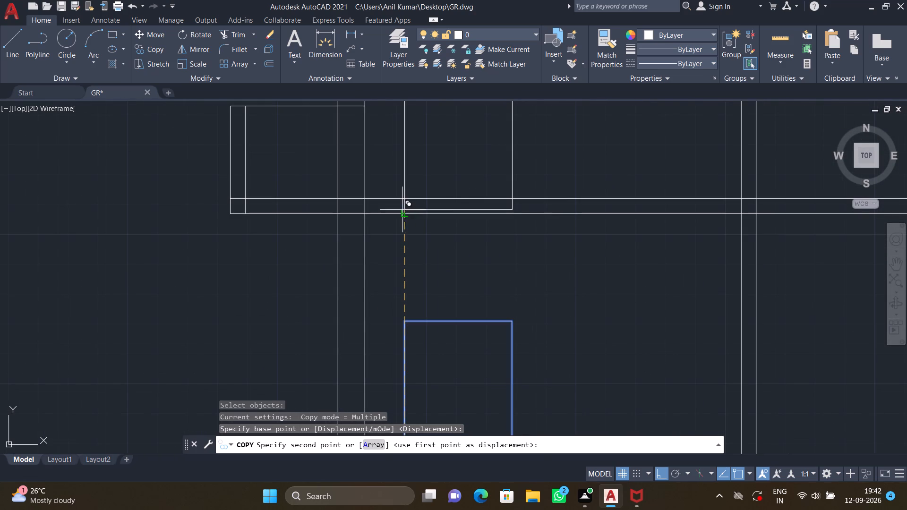
pyautogui.scroll(1, 399, 199)
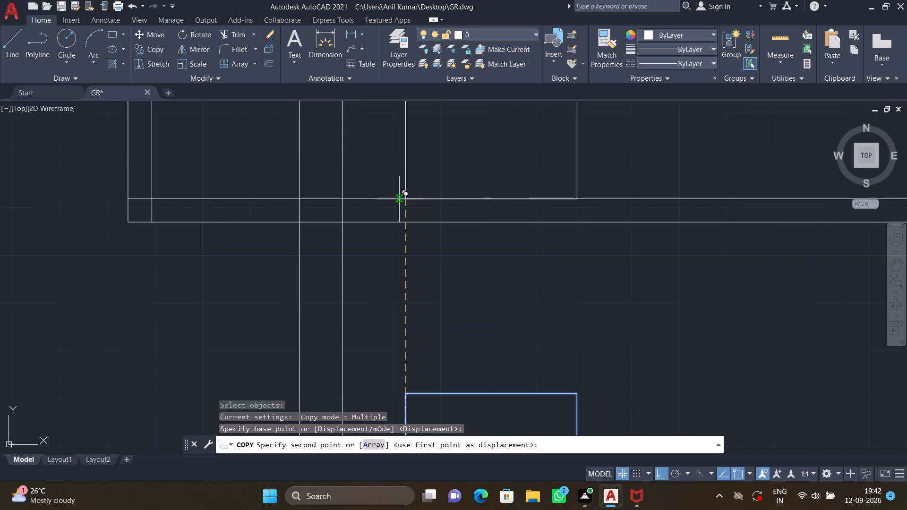
pyautogui.click(399, 198)
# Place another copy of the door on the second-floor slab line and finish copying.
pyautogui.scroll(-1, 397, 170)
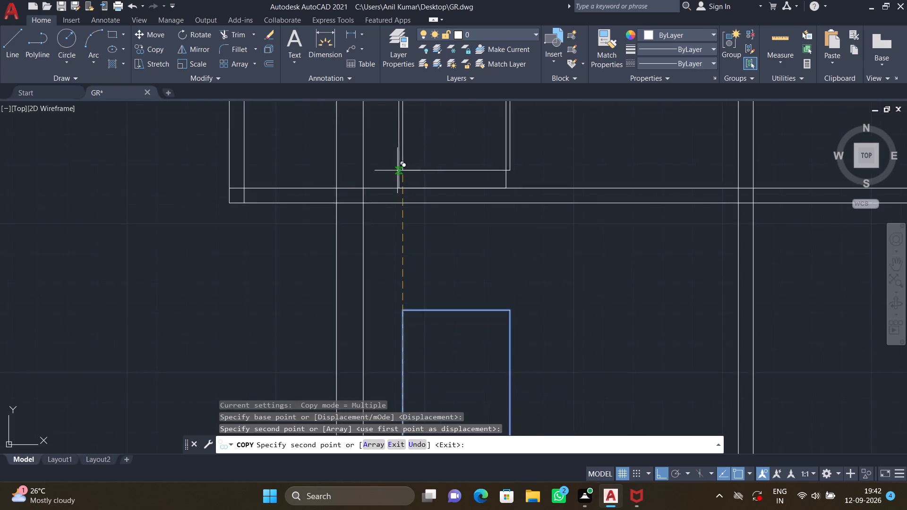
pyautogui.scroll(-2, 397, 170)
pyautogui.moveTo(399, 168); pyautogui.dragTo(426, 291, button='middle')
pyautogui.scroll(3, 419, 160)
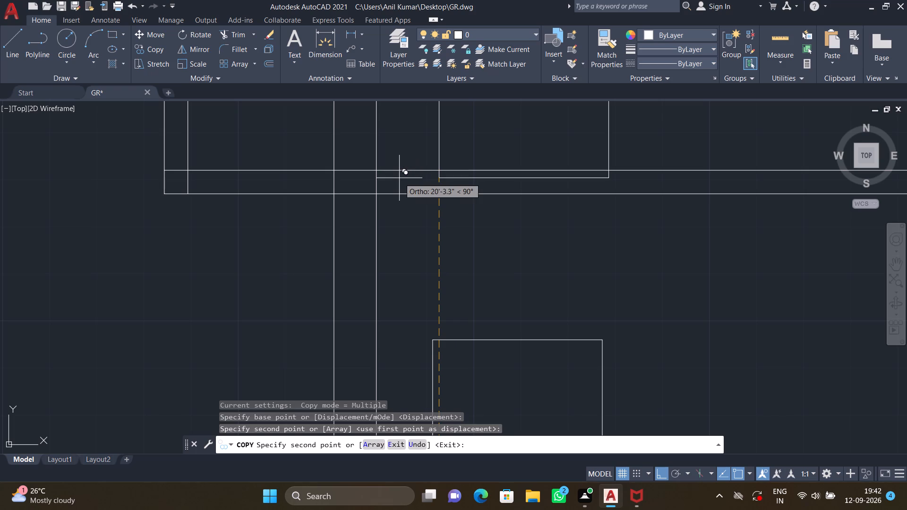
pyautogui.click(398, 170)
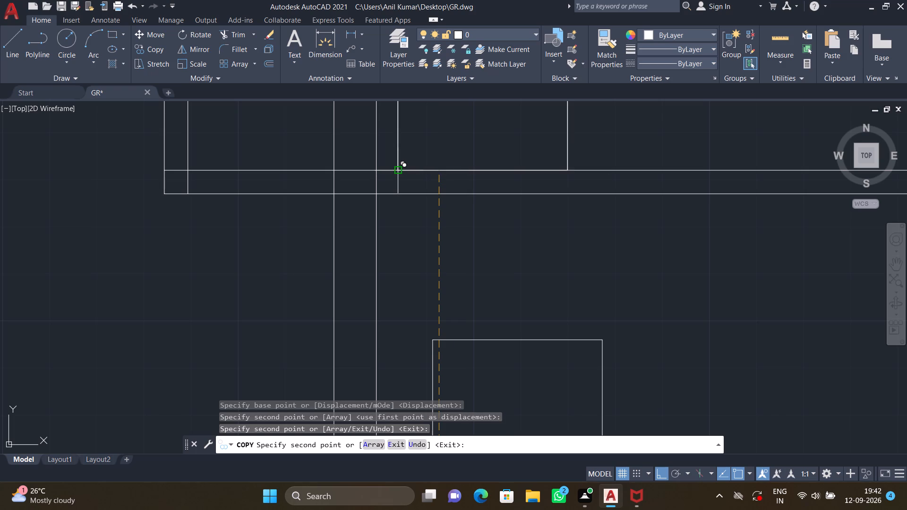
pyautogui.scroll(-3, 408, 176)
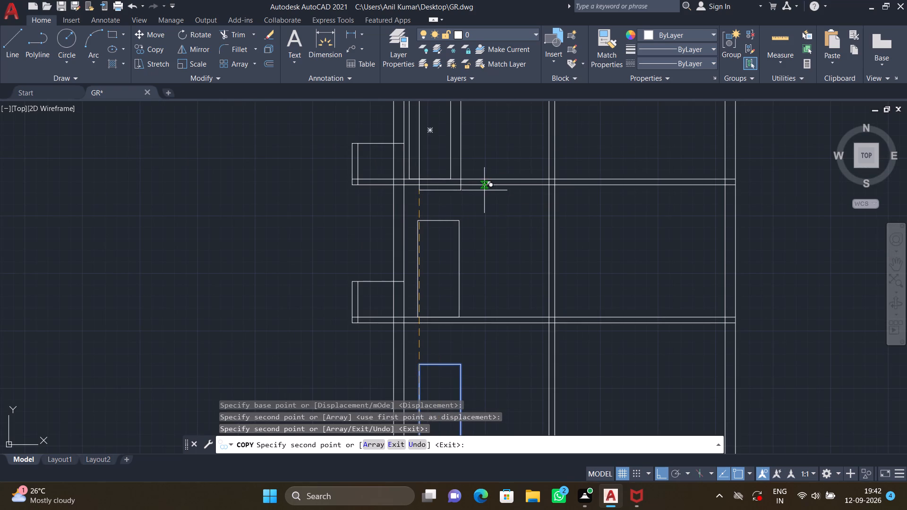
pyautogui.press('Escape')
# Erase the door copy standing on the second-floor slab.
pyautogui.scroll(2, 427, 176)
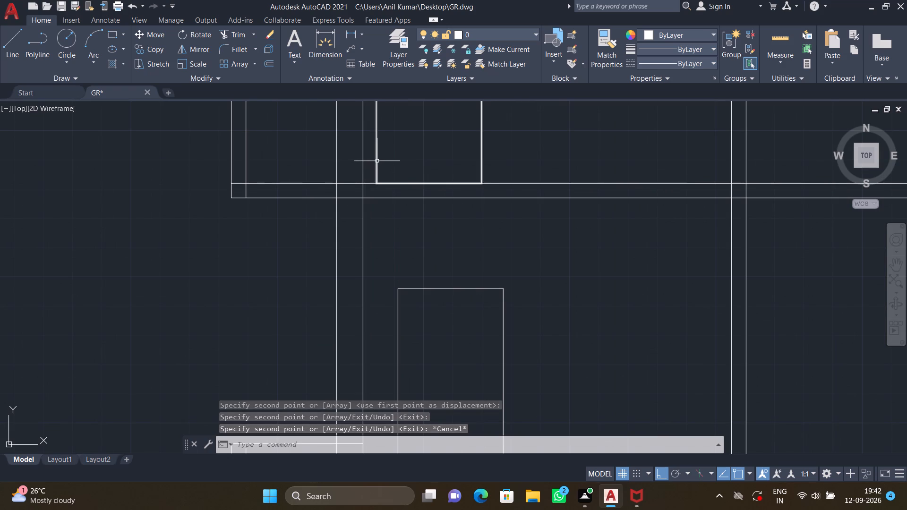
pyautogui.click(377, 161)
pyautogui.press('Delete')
# Examine how the first-floor door lines up with the ground-floor door, the left wall and the slab line.
pyautogui.scroll(-3, 401, 178)
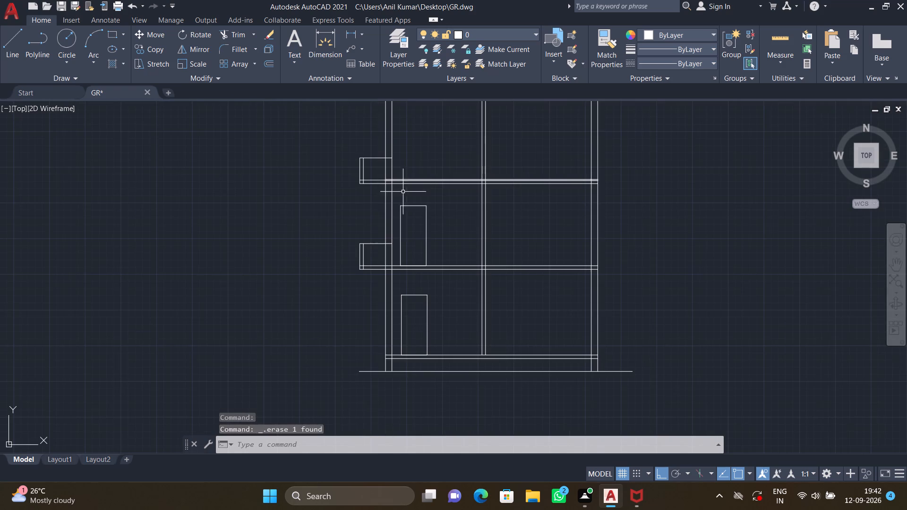
pyautogui.scroll(2, 396, 266)
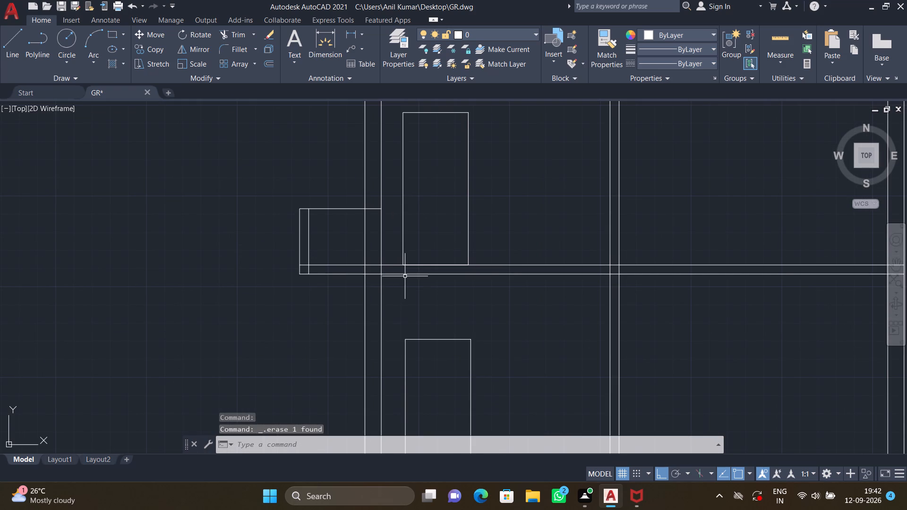
pyautogui.scroll(1, 397, 307)
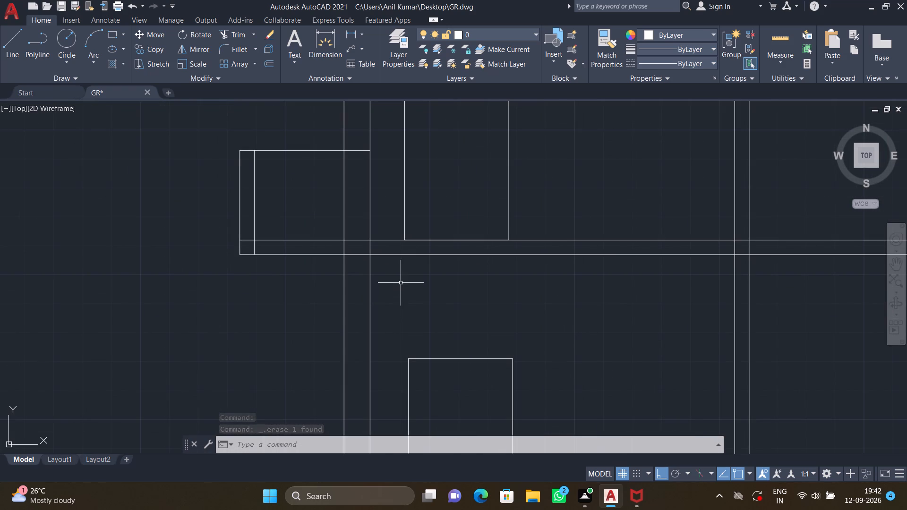
pyautogui.scroll(-2, 401, 237)
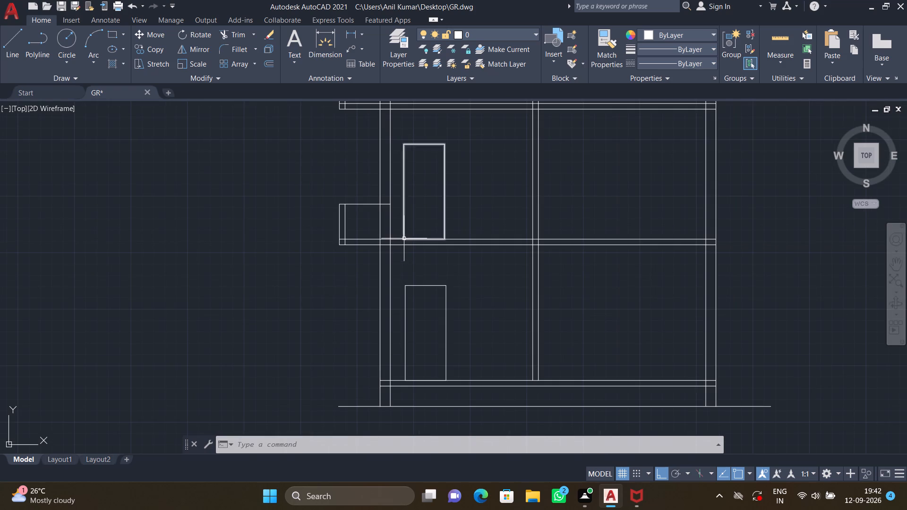
pyautogui.moveTo(404, 238); pyautogui.dragTo(410, 282, button='middle')
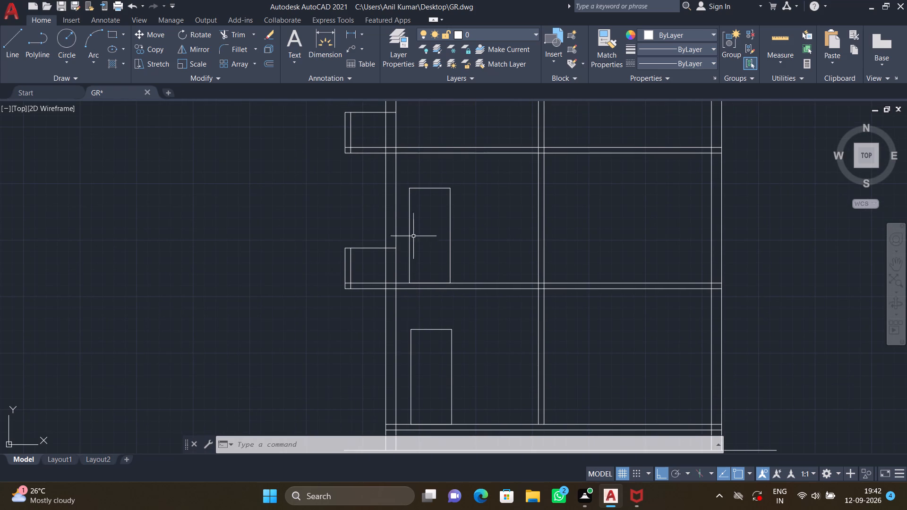
pyautogui.scroll(1, 407, 244)
pyautogui.scroll(1, 394, 385)
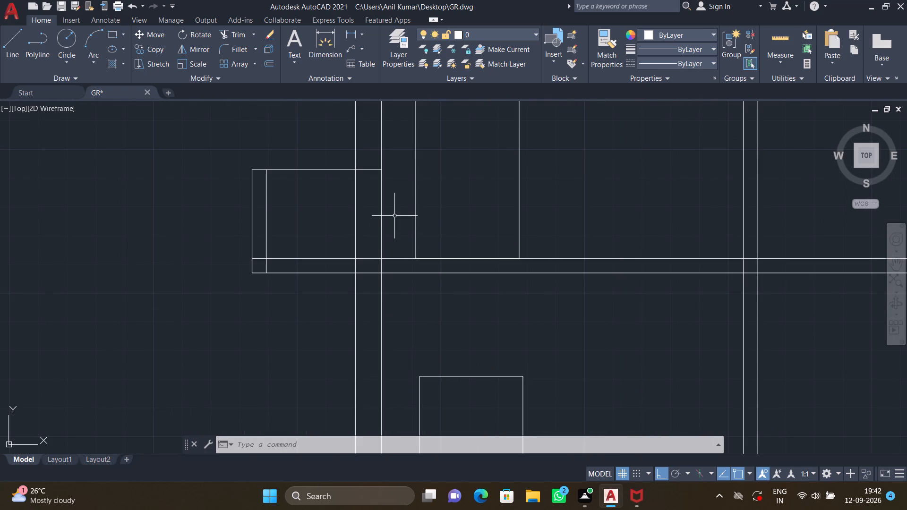
# Erase the misaligned door copy standing on the first-floor slab.
pyautogui.scroll(-1, 395, 216)
pyautogui.moveTo(395, 218); pyautogui.dragTo(399, 197, button='middle')
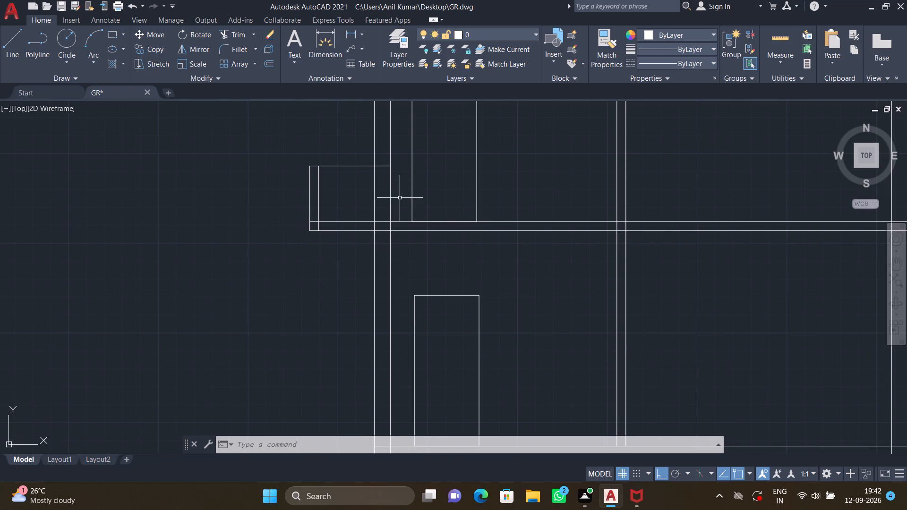
pyautogui.click(413, 193)
pyautogui.press('Delete')
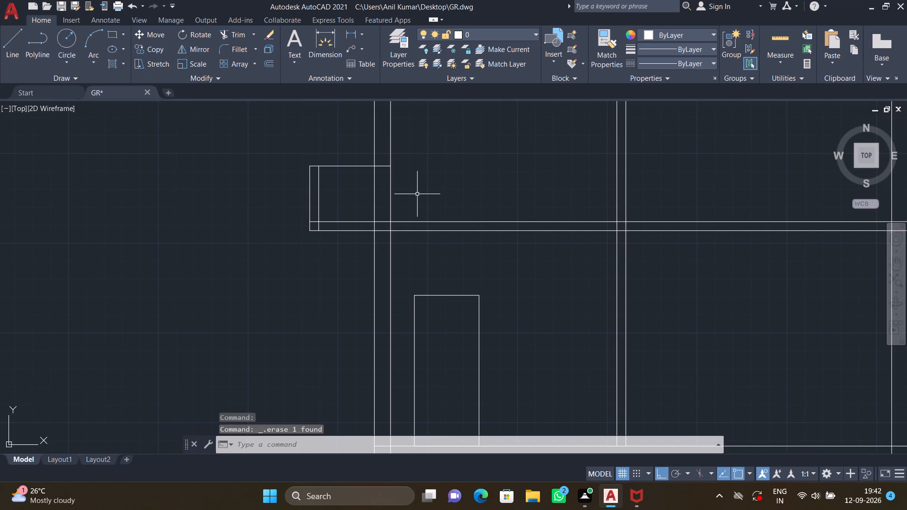
# Measure the horizontal gap between the ground-floor door's upper-left corner and the inner face of the left wall with a linear dimension.
pyautogui.click(362, 31)
pyautogui.click(371, 51)
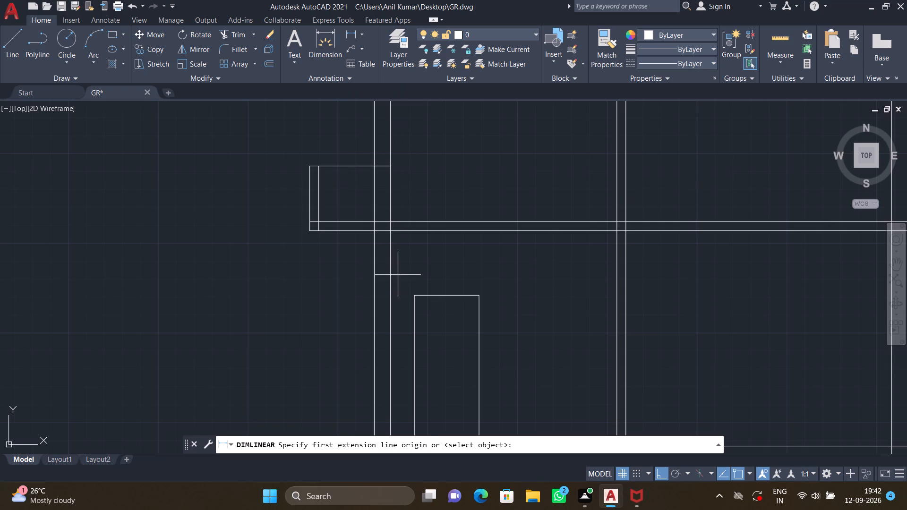
pyautogui.scroll(2, 396, 291)
pyautogui.click(440, 303)
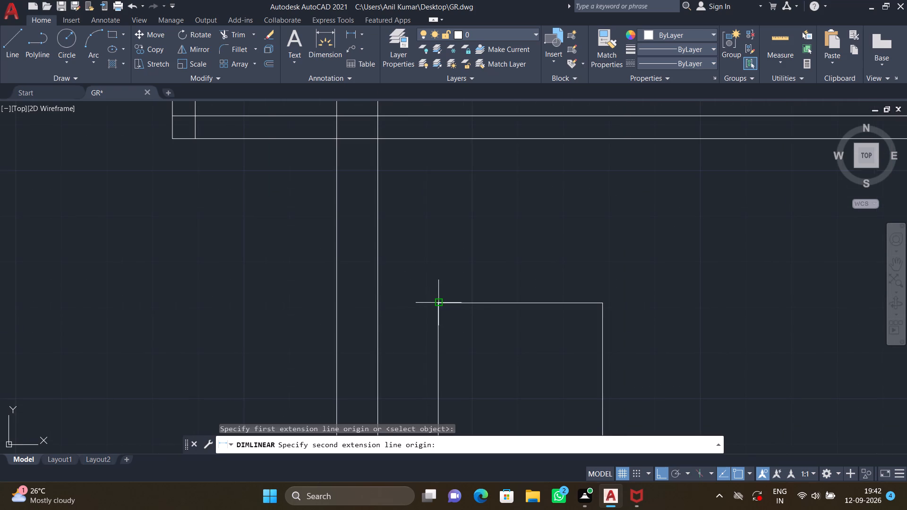
pyautogui.click(375, 303)
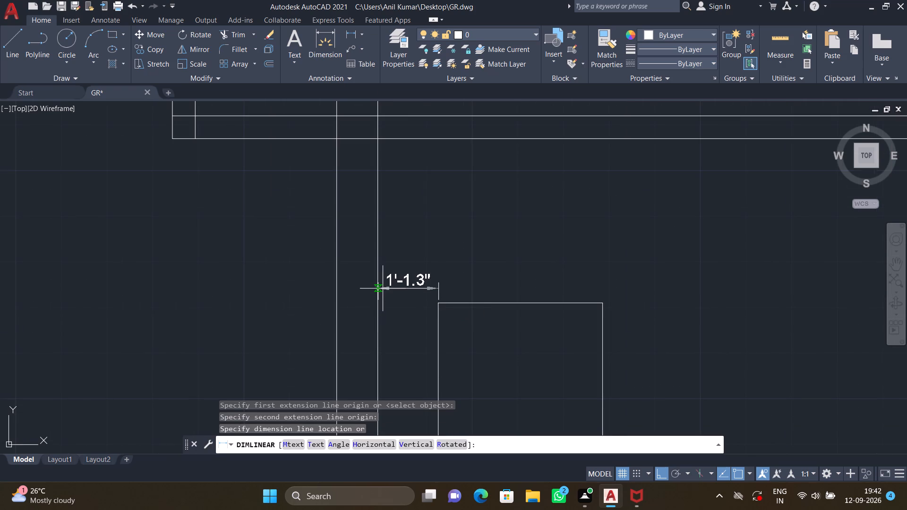
pyautogui.press('Escape')
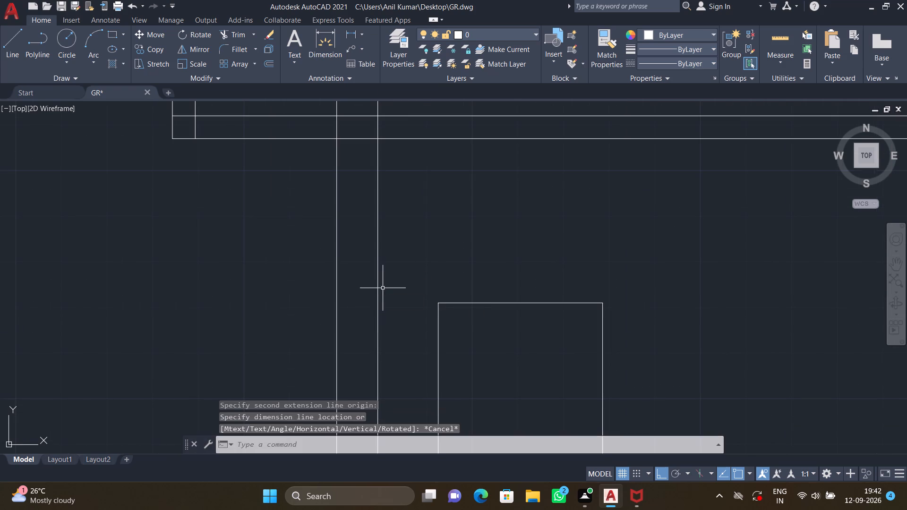
# Draw a 1'1.3" horizontal guide line inward from the left wall's inner face, just above the first-floor slab.
pyautogui.scroll(-2, 386, 280)
pyautogui.scroll(2, 381, 195)
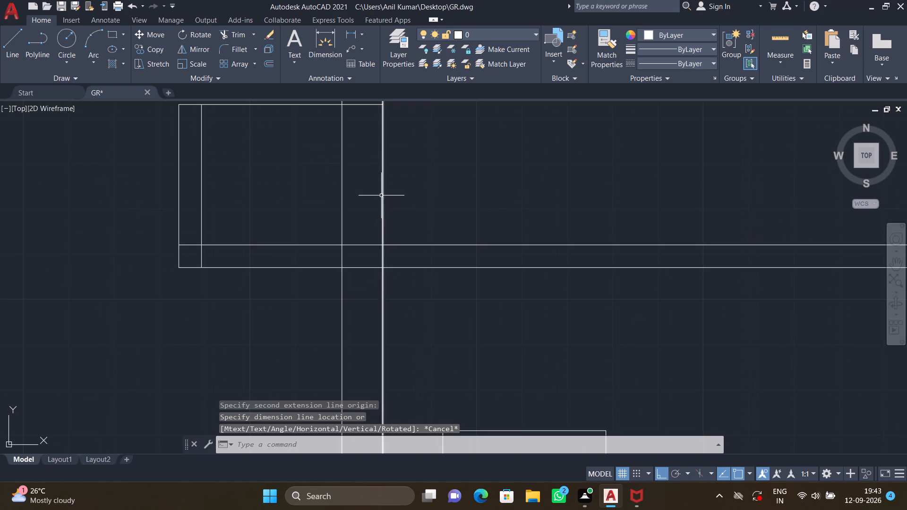
pyautogui.press('l')
pyautogui.press('Return')
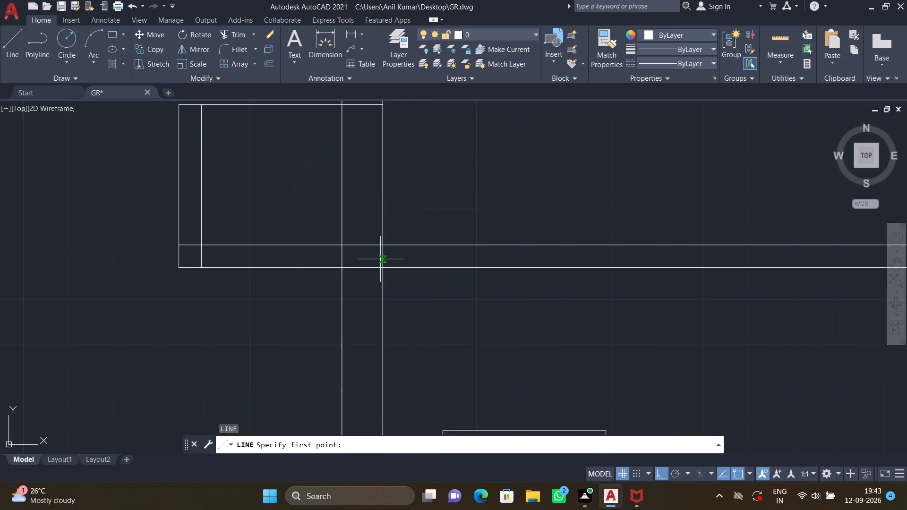
pyautogui.click(382, 224)
pyautogui.write("1'")
pyautogui.write('1.3"')
pyautogui.press('Return')
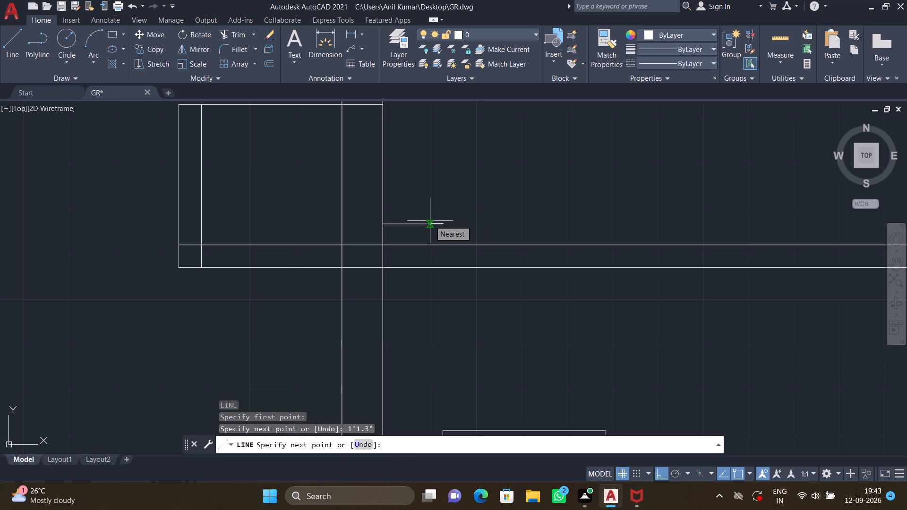
pyautogui.press('Return')
# Draw a 1'1.3" horizontal guide line inward from the left wall's inner face, just above the second-floor slab.
pyautogui.scroll(-2, 427, 218)
pyautogui.moveTo(417, 196); pyautogui.dragTo(425, 244, button='middle')
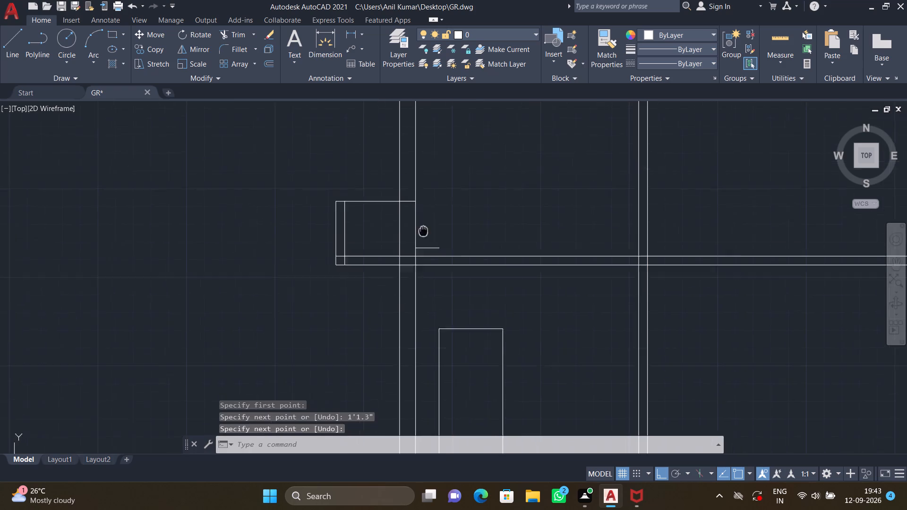
pyautogui.moveTo(425, 244); pyautogui.dragTo(429, 342, button='middle')
pyautogui.scroll(3, 426, 139)
pyautogui.press('l')
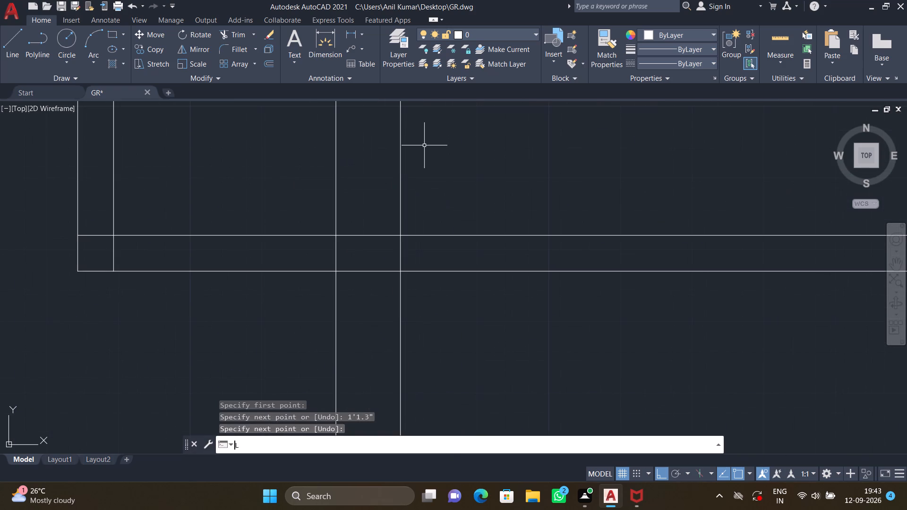
pyautogui.press('Return')
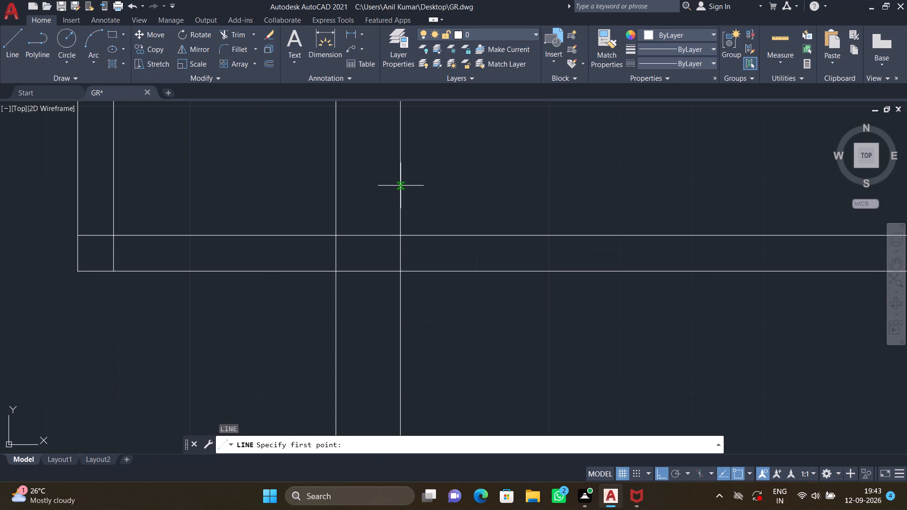
pyautogui.click(401, 186)
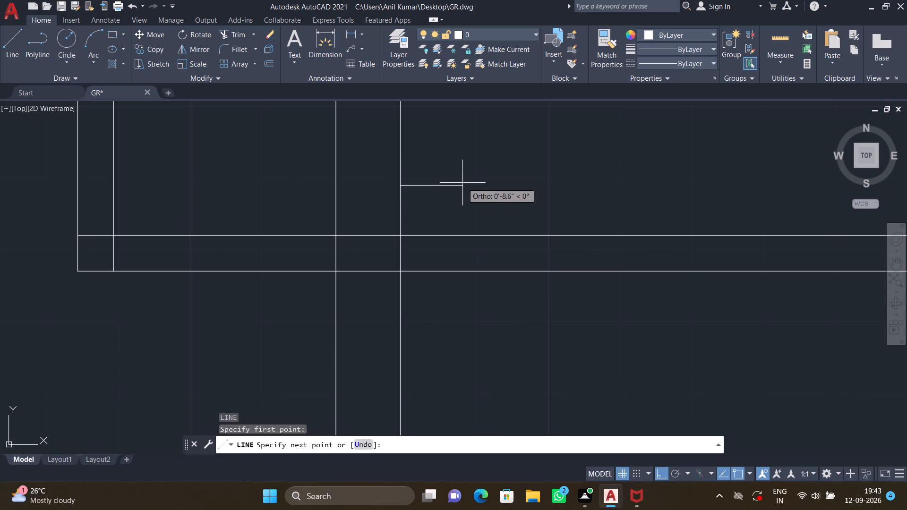
pyautogui.write("1'")
pyautogui.write('1.3')
pyautogui.hotkey('shift', '"')
pyautogui.press('Return')
pyautogui.press('Return')
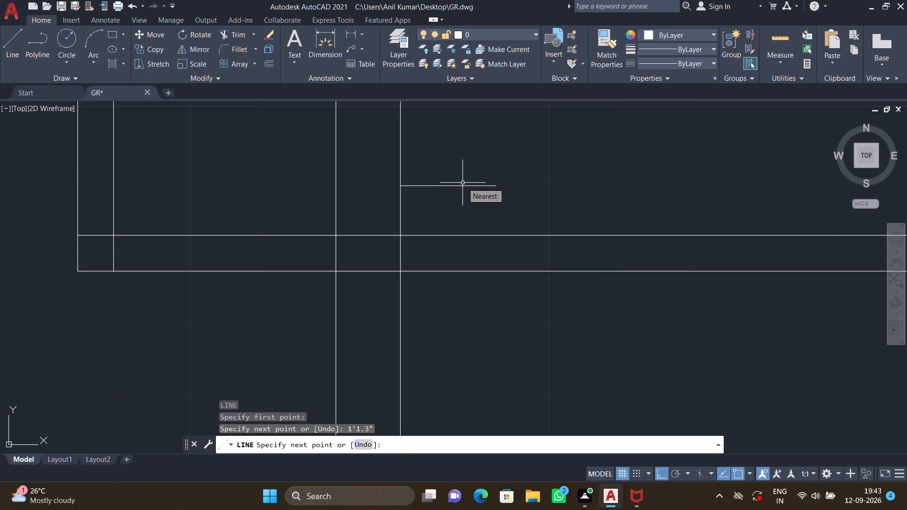
# Draw a 3' by 7' door rectangle upward from the first-floor slab's top line, its lower-left corner directly below the guide line's end.
pyautogui.scroll(-3, 462, 197)
pyautogui.moveTo(472, 310); pyautogui.dragTo(435, 154, button='middle')
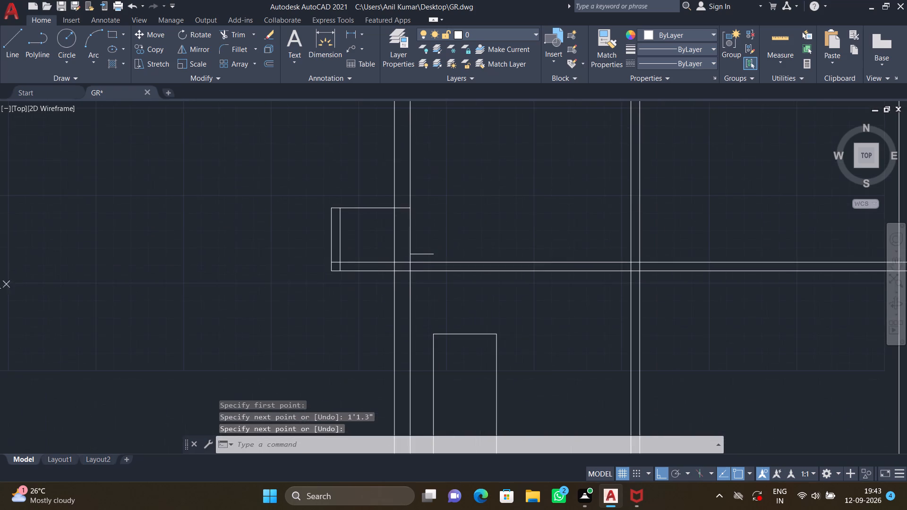
pyautogui.middleClick(435, 154)
pyautogui.scroll(-1, 462, 254)
pyautogui.scroll(2, 451, 240)
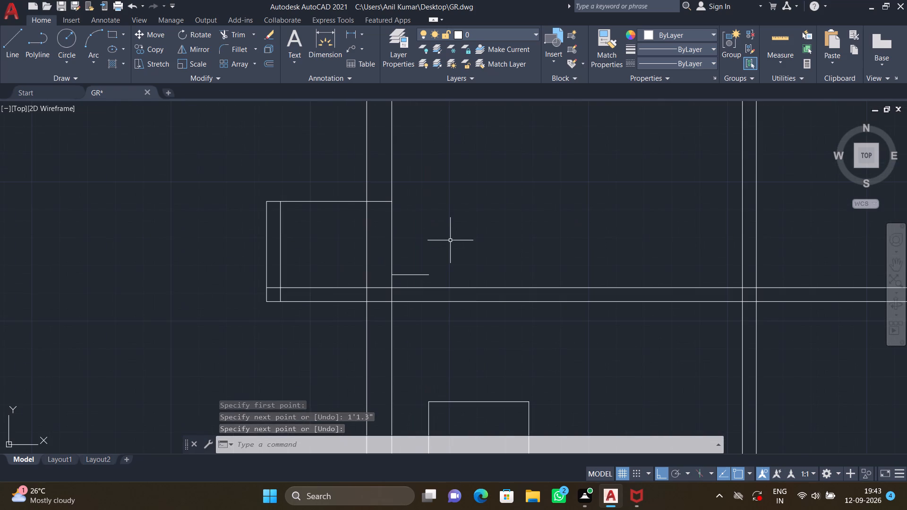
pyautogui.write('REC')
pyautogui.press('Return')
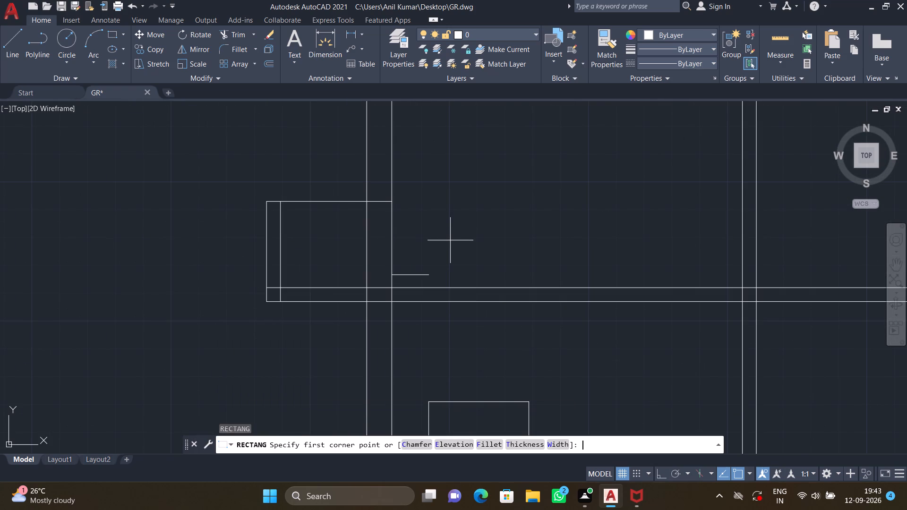
pyautogui.scroll(3, 427, 276)
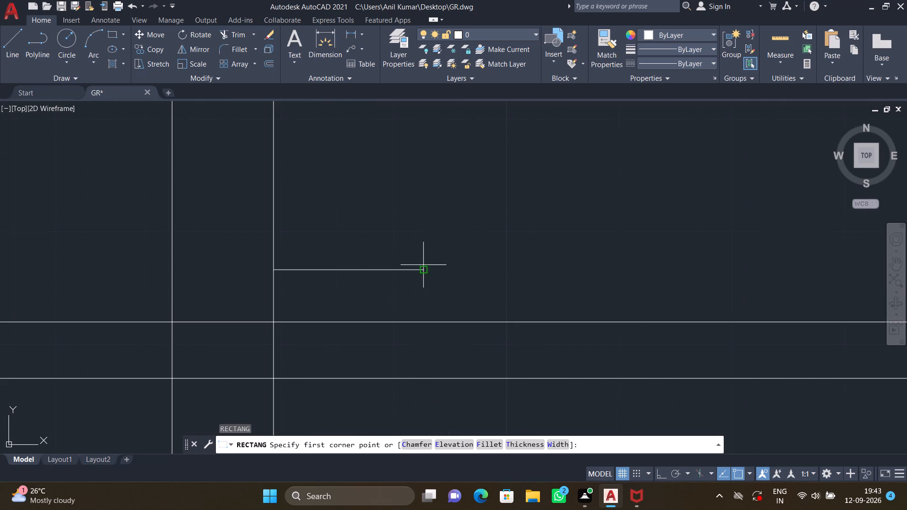
pyautogui.click(423, 323)
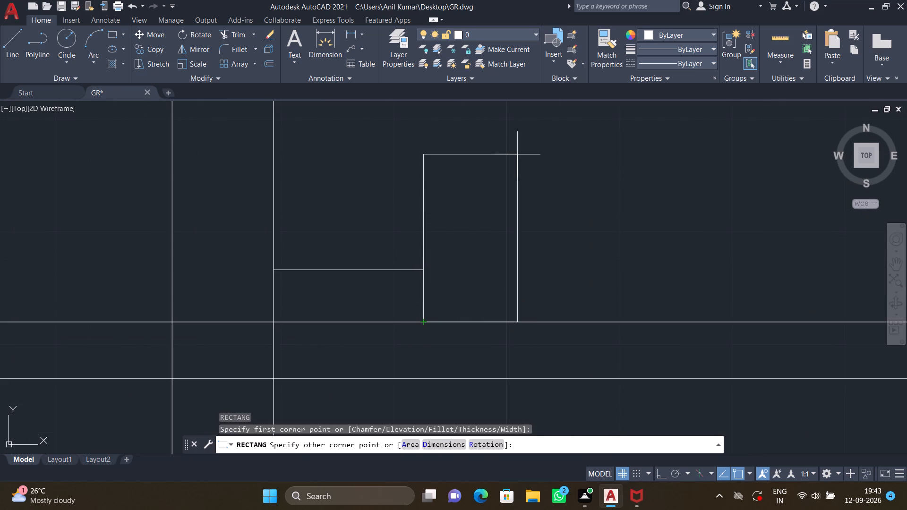
pyautogui.press('d')
pyautogui.press('Return')
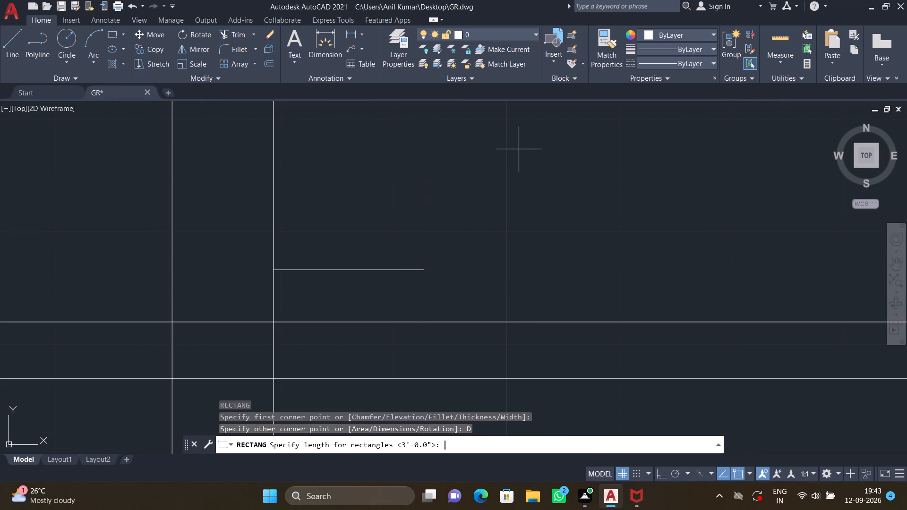
pyautogui.write("3'")
pyautogui.press('Return')
pyautogui.write("7'")
pyautogui.press('Return')
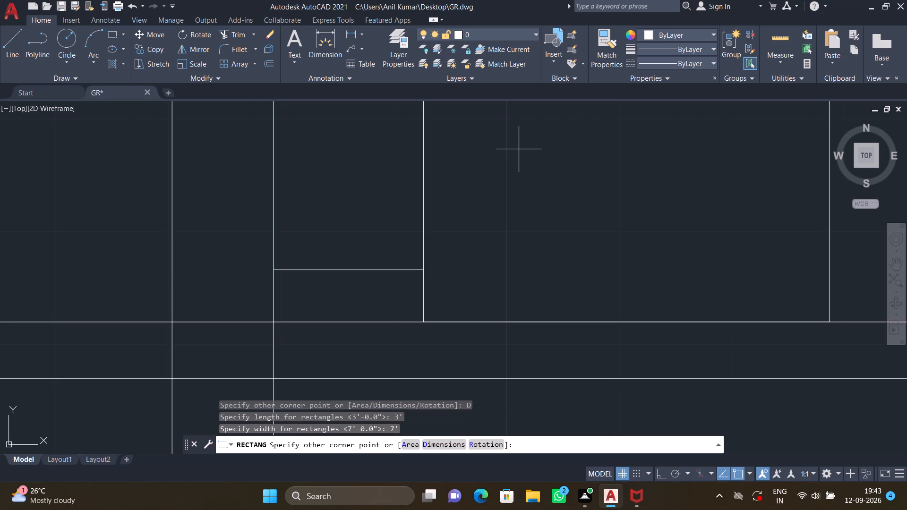
pyautogui.press('Return')
pyautogui.click(516, 154)
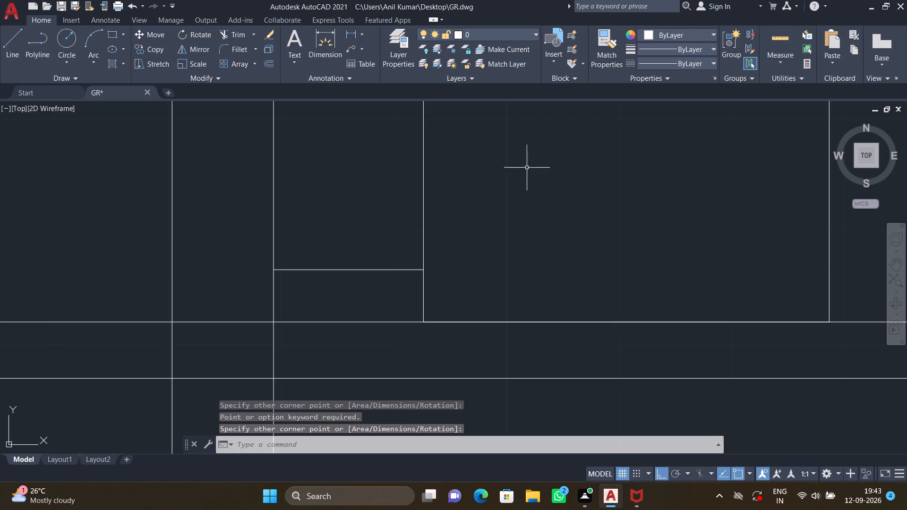
# Erase the short guide line between the left wall and the first-floor door.
pyautogui.scroll(-3, 534, 182)
pyautogui.moveTo(531, 185); pyautogui.dragTo(526, 241, button='middle')
pyautogui.scroll(-1, 526, 237)
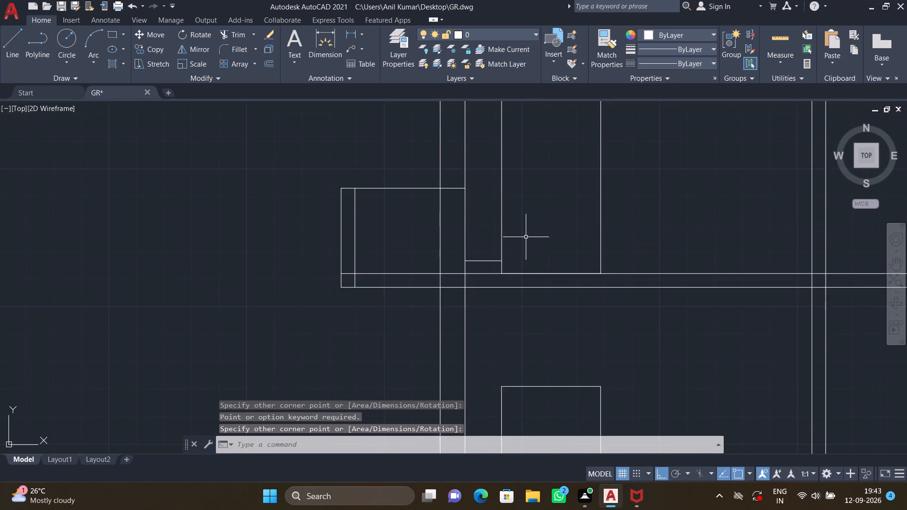
pyautogui.scroll(2, 493, 250)
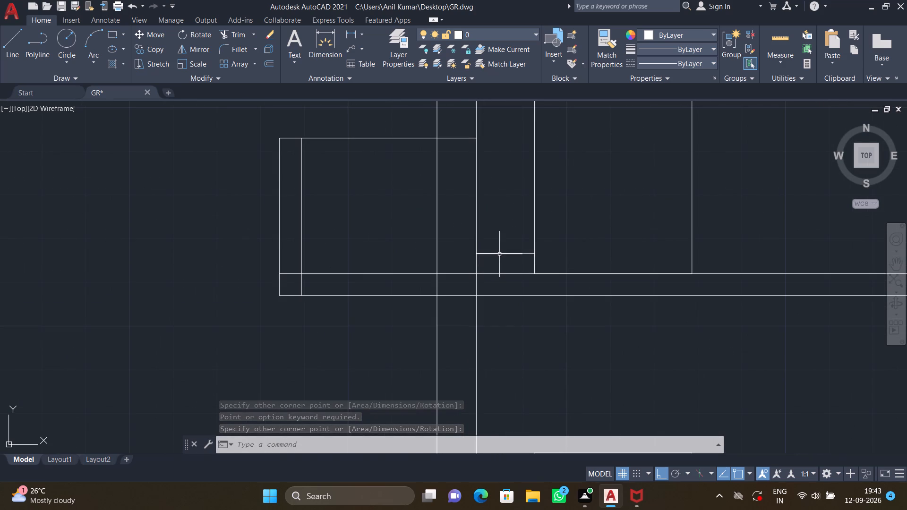
pyautogui.click(499, 254)
pyautogui.press('Delete')
# Draw a 3' by 7' door rectangle upward from the second-floor slab's top line, its lower-left corner directly below the guide line's end.
pyautogui.scroll(-3, 496, 250)
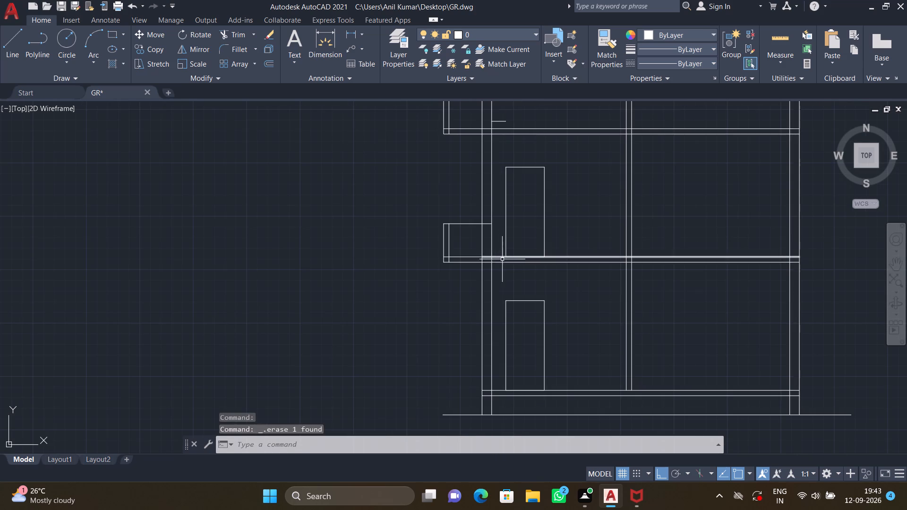
pyautogui.moveTo(506, 272); pyautogui.dragTo(498, 337, button='middle')
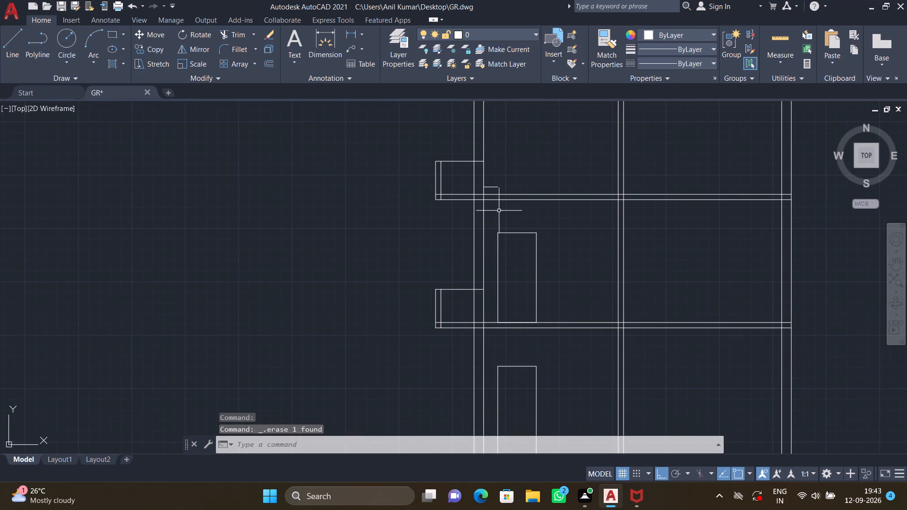
pyautogui.scroll(2, 496, 183)
pyautogui.write('REC')
pyautogui.press('Return')
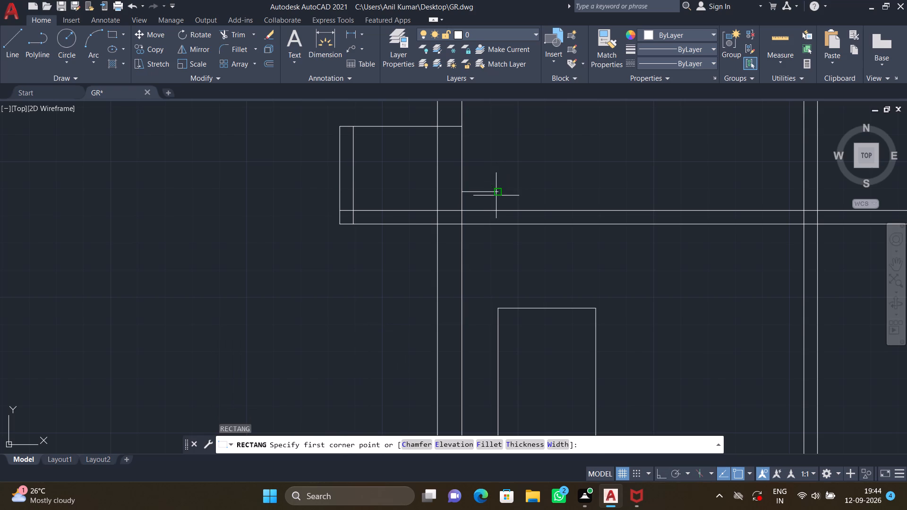
pyautogui.scroll(2, 496, 195)
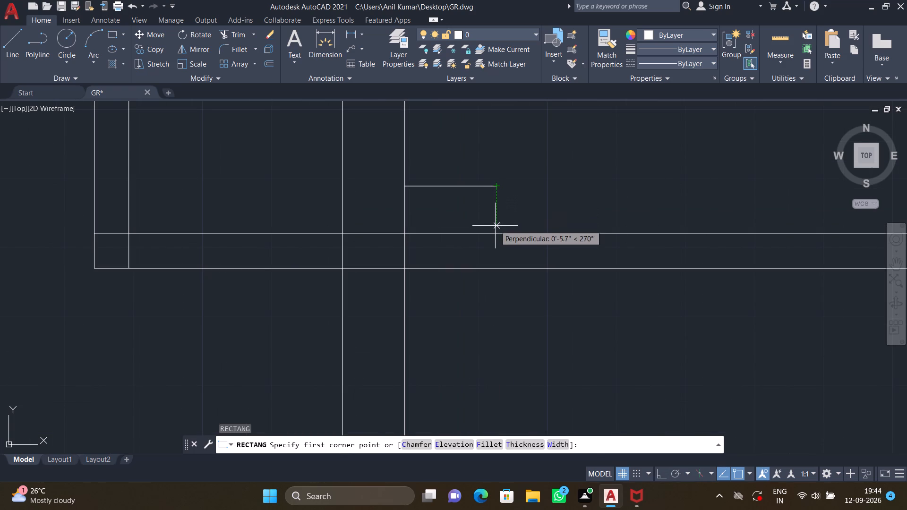
pyautogui.click(497, 232)
pyautogui.scroll(-2, 548, 158)
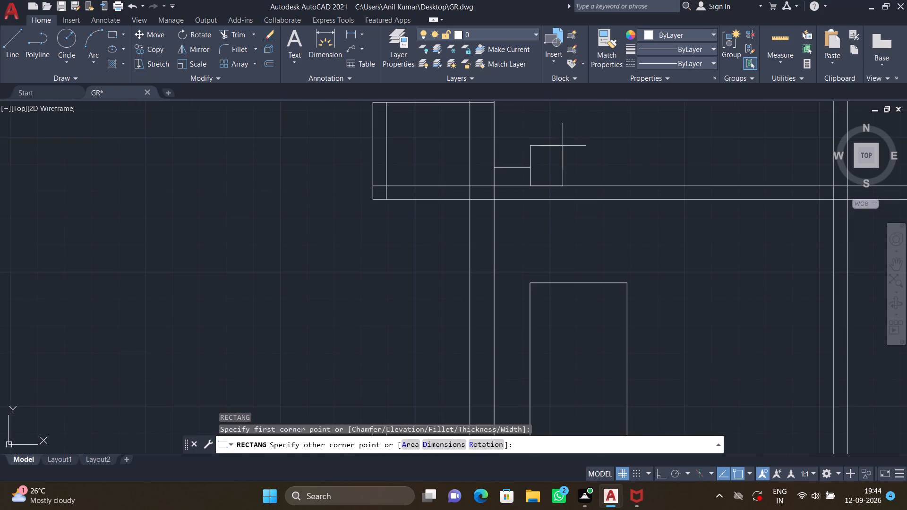
pyautogui.moveTo(565, 148); pyautogui.dragTo(542, 238, button='middle')
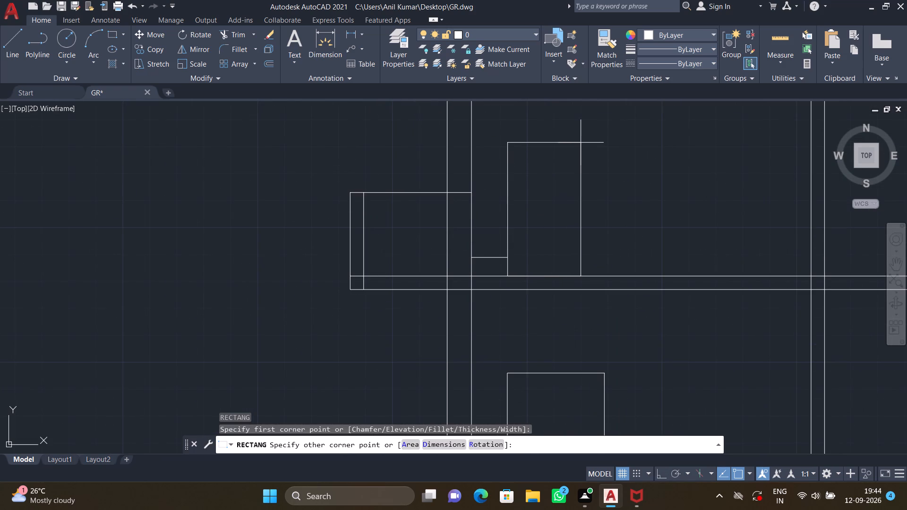
pyautogui.press('d')
pyautogui.press('Return')
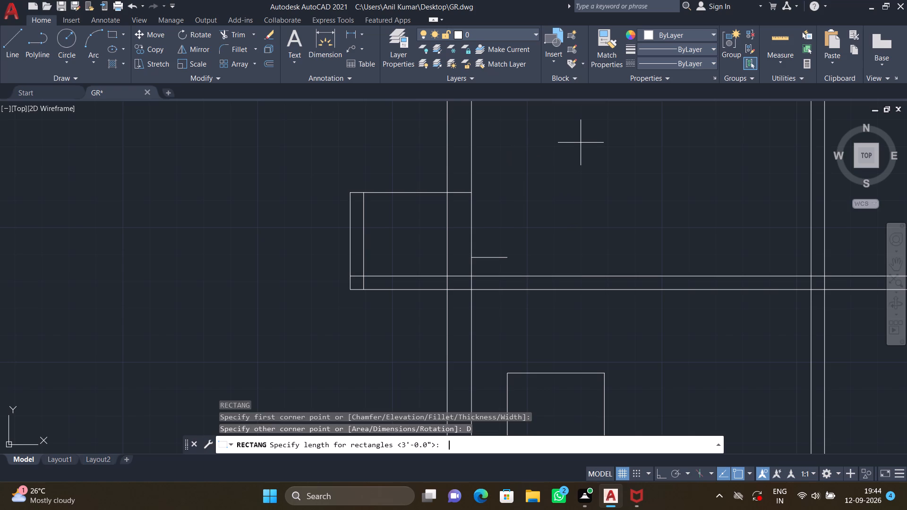
pyautogui.write("3'")
pyautogui.press('Return')
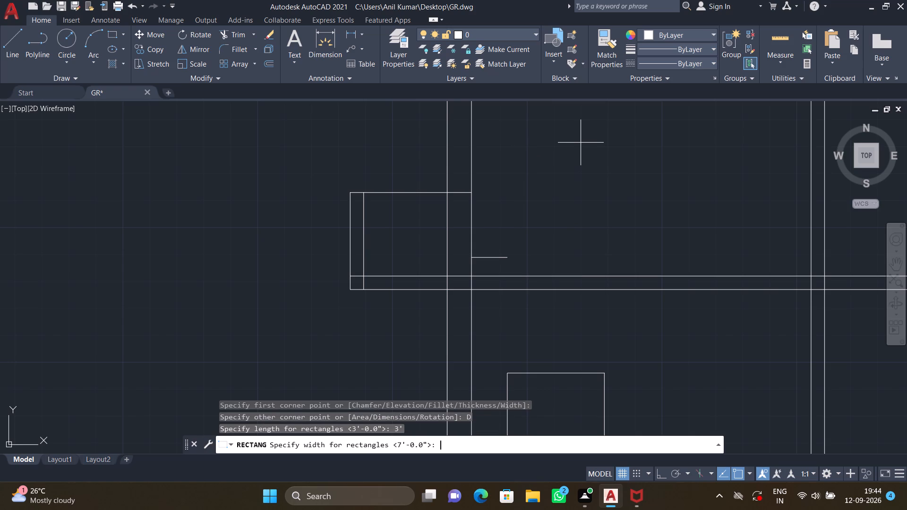
pyautogui.write("7'")
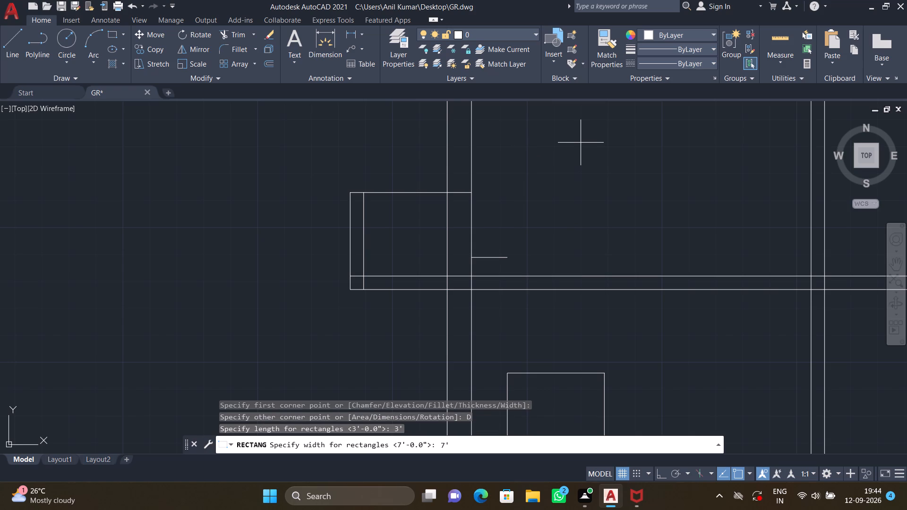
pyautogui.press('Return')
pyautogui.click(580, 148)
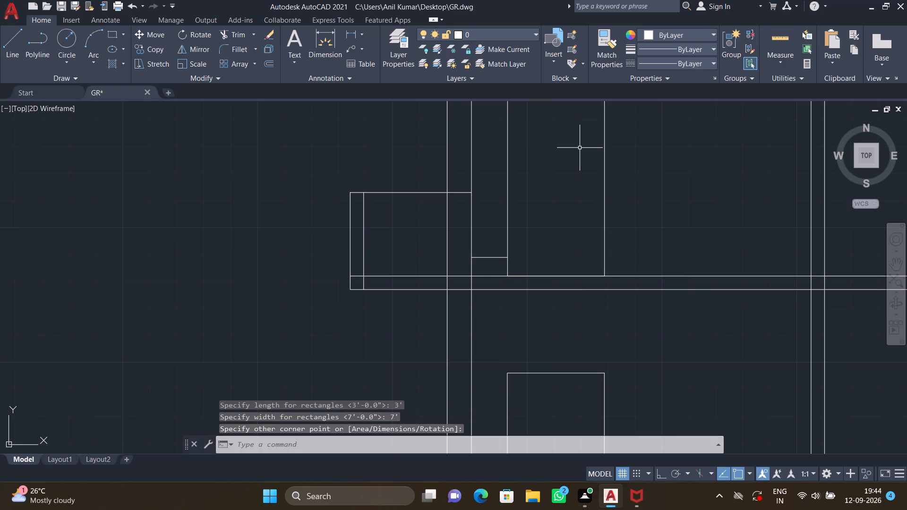
# Erase the short guide line between the left wall and the second-floor door.
pyautogui.scroll(-2, 579, 149)
pyautogui.scroll(3, 545, 193)
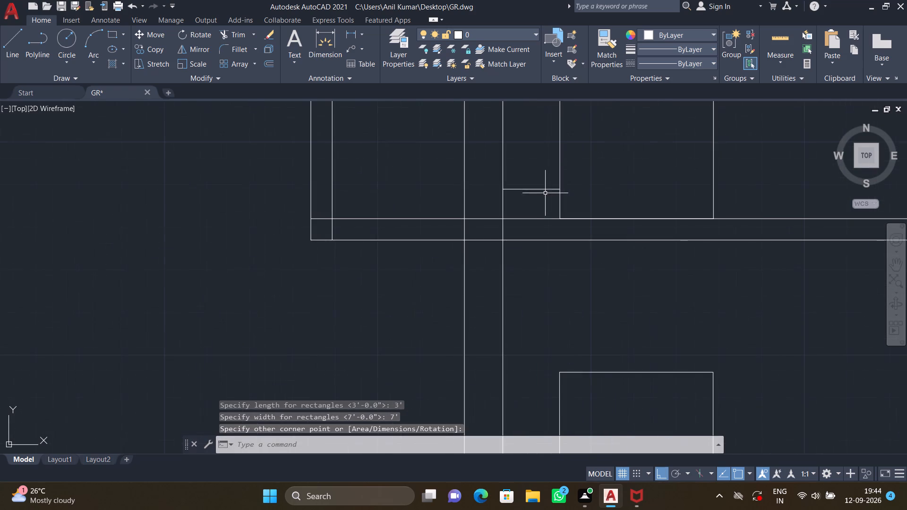
pyautogui.click(536, 189)
pyautogui.press('Delete')
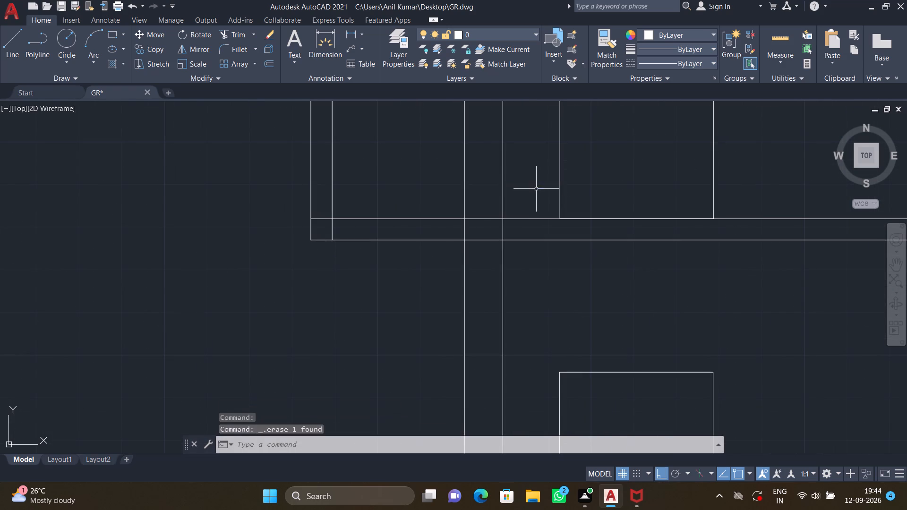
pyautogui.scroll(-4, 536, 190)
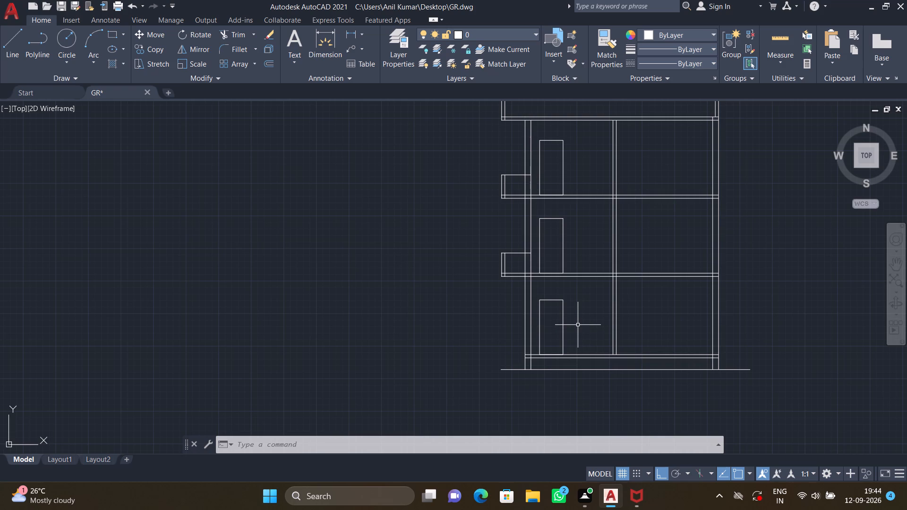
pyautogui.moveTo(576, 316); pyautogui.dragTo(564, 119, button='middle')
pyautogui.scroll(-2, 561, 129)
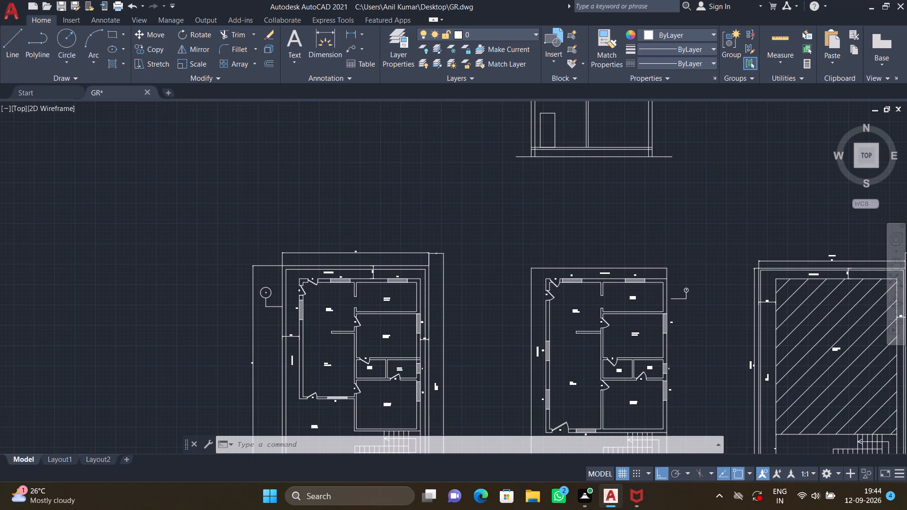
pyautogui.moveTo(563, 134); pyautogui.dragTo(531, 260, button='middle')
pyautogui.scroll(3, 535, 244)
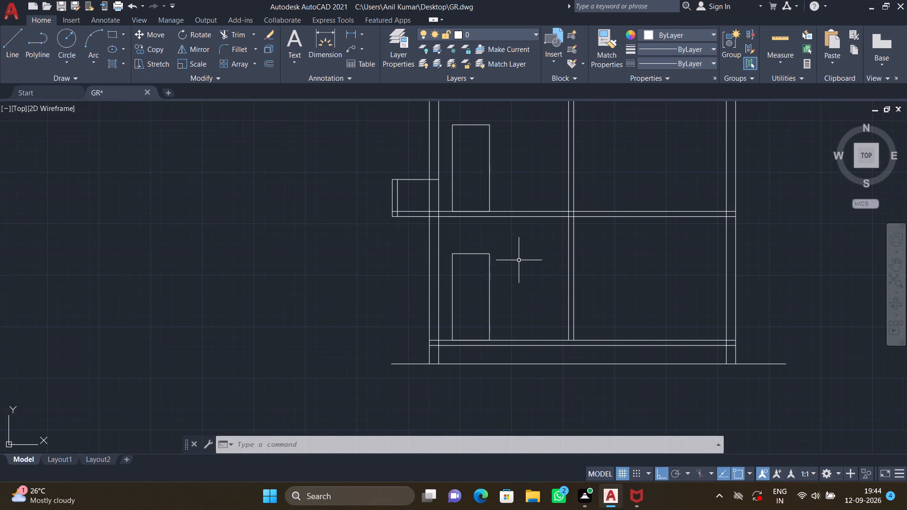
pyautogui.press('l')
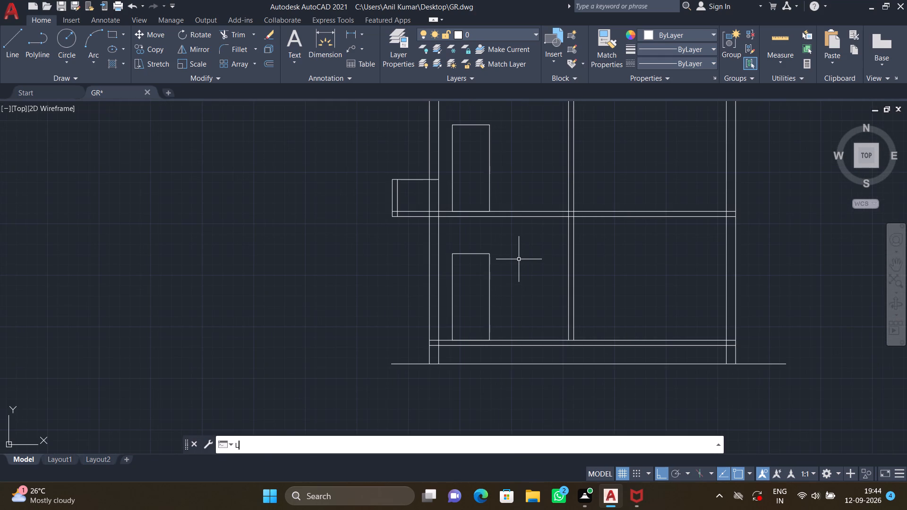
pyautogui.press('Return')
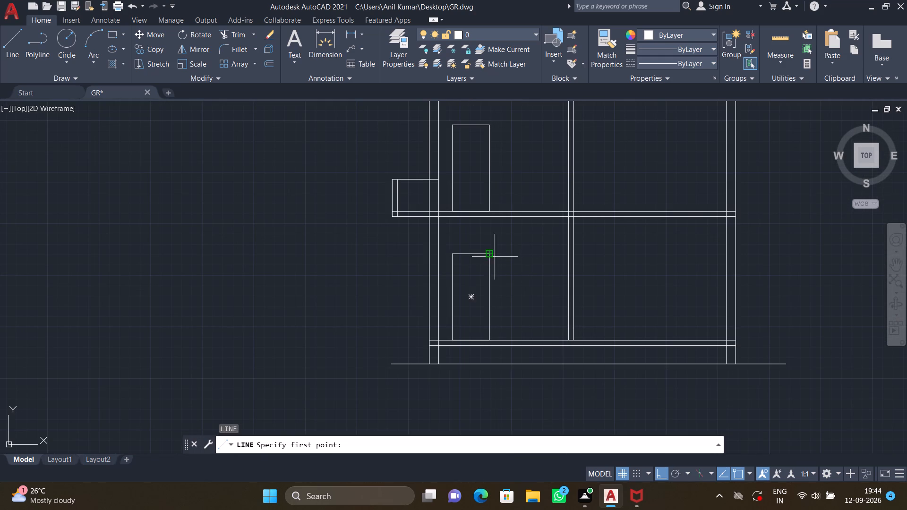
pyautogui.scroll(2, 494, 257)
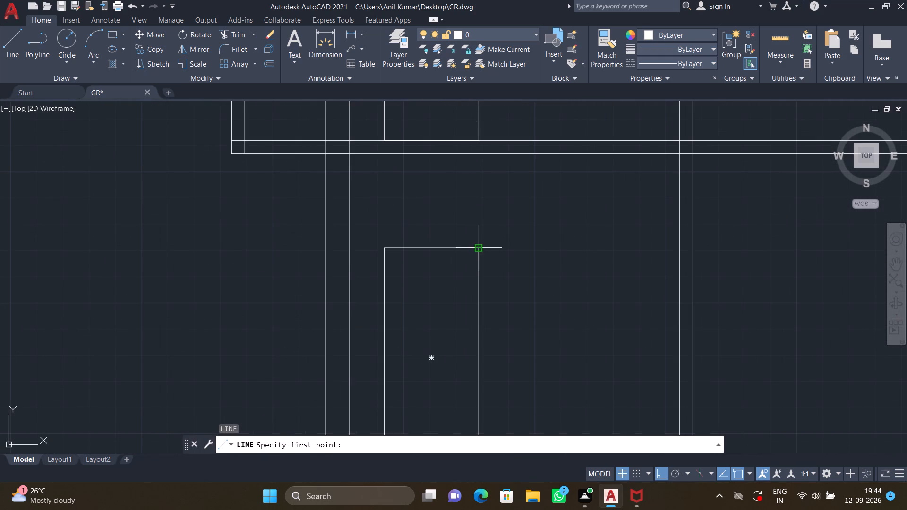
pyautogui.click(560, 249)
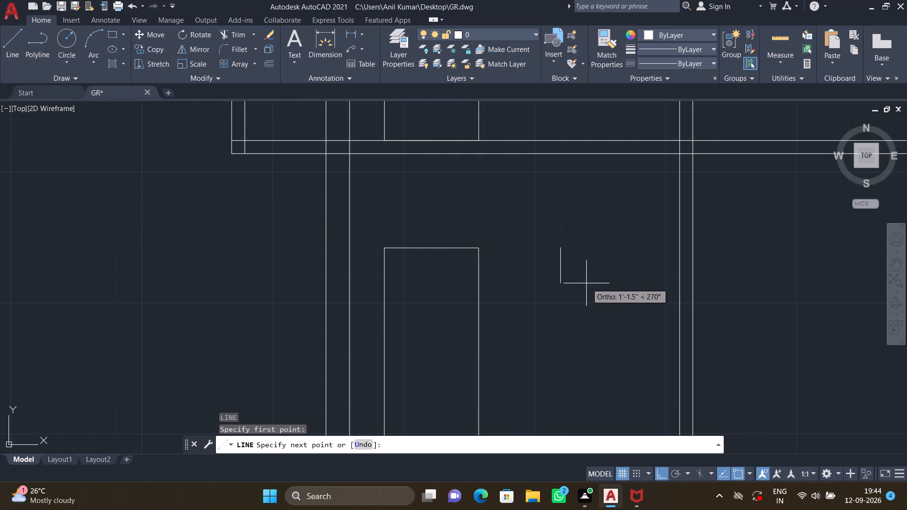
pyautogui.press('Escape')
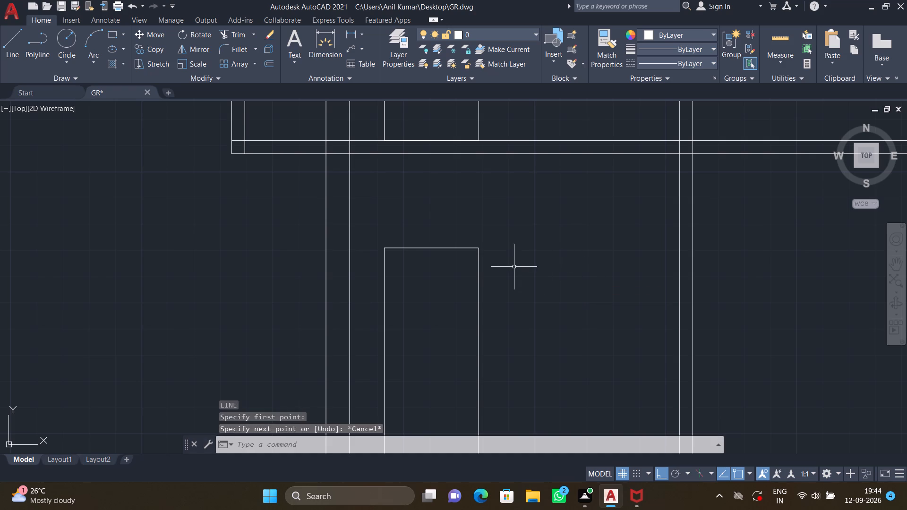
# Draw a 2' horizontal guide line from the ground-floor door's upper-right corner toward the middle wall.
pyautogui.press('l')
pyautogui.press('Return')
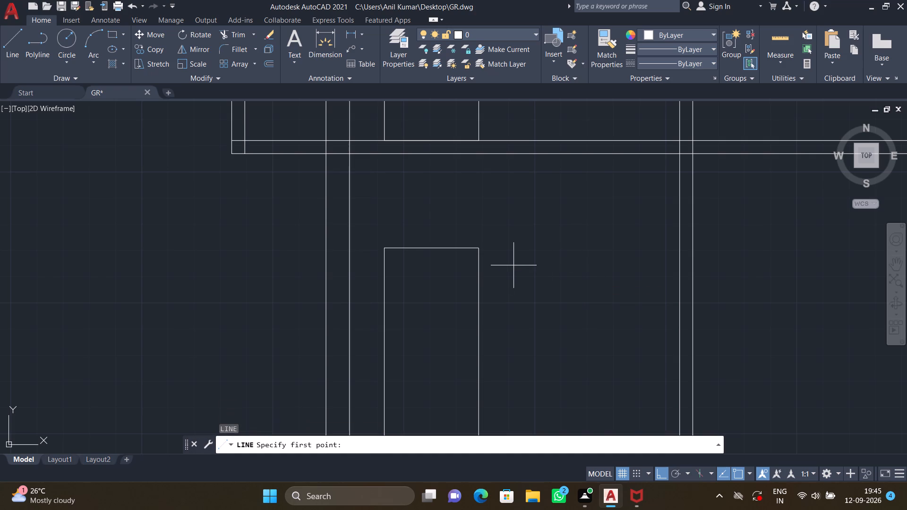
pyautogui.click(476, 249)
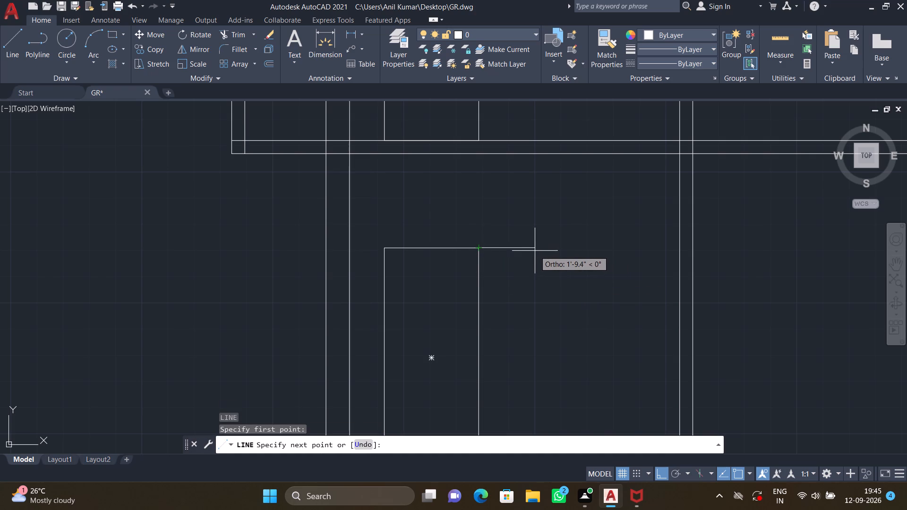
pyautogui.write("2'")
pyautogui.press('Return')
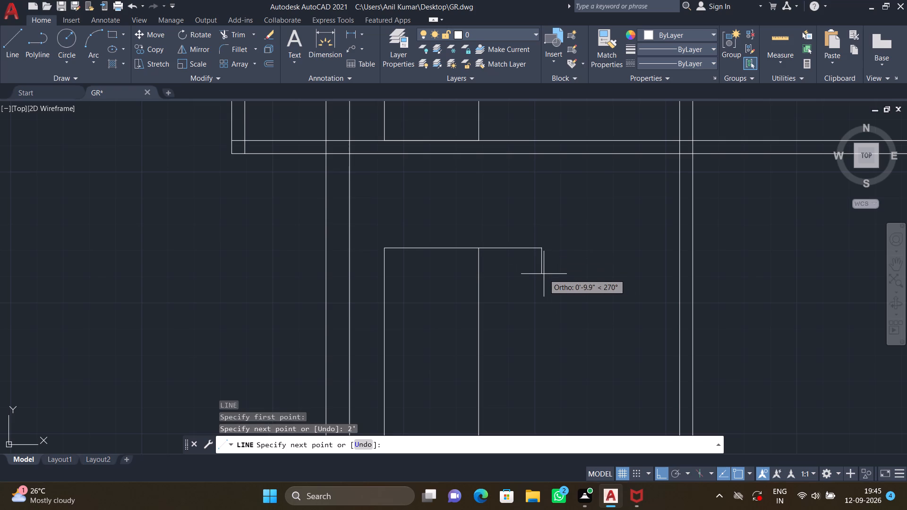
pyautogui.press('Return')
# Draw a 2' horizontal guide line from the first-floor door's upper-right corner toward the middle wall.
pyautogui.scroll(-2, 530, 263)
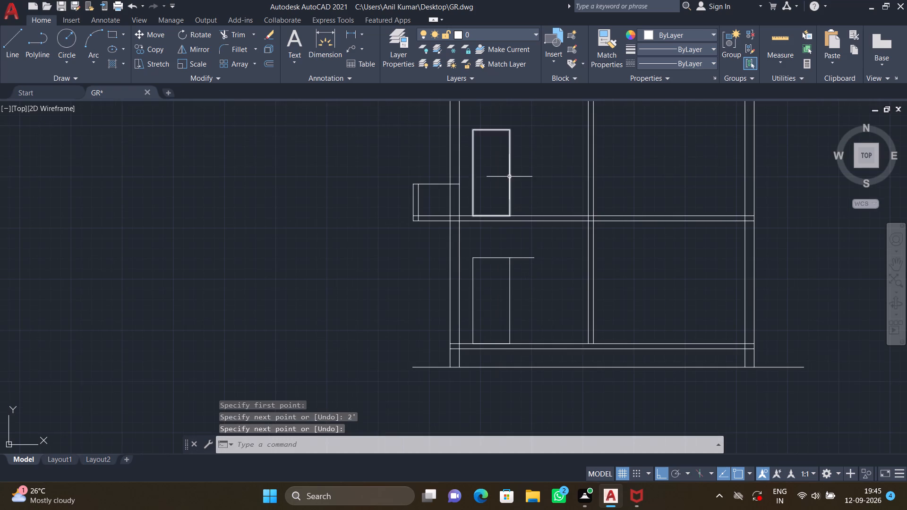
pyautogui.moveTo(509, 177); pyautogui.dragTo(479, 210, button='middle')
pyautogui.scroll(2, 485, 173)
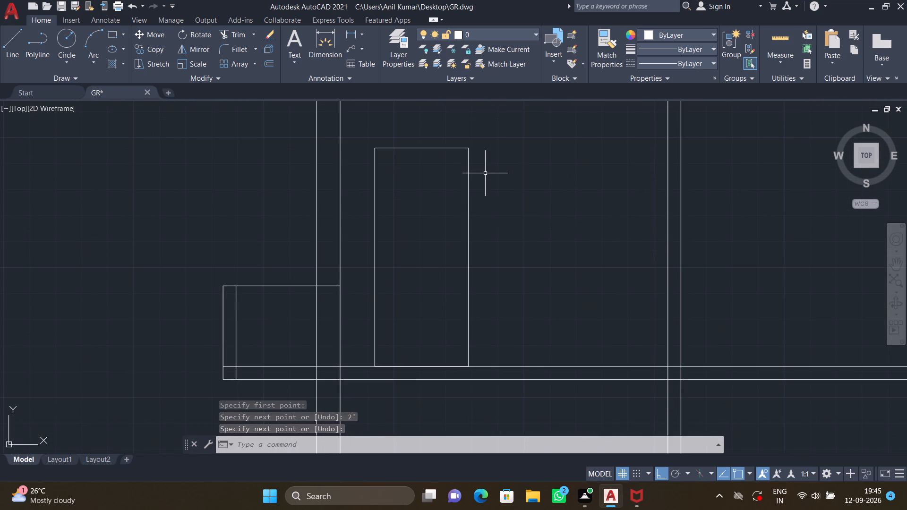
pyautogui.press('l')
pyautogui.press('Return')
pyautogui.click(471, 150)
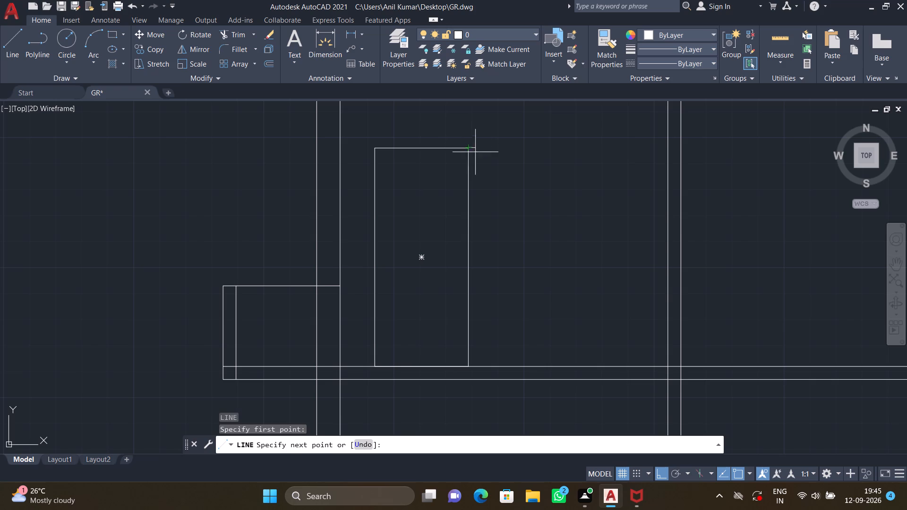
pyautogui.press('2')
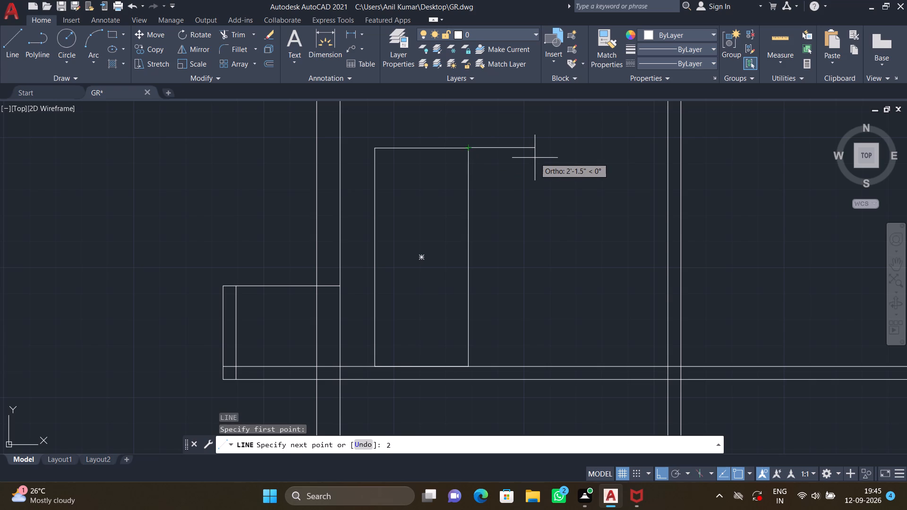
pyautogui.press("'")
pyautogui.press('Return')
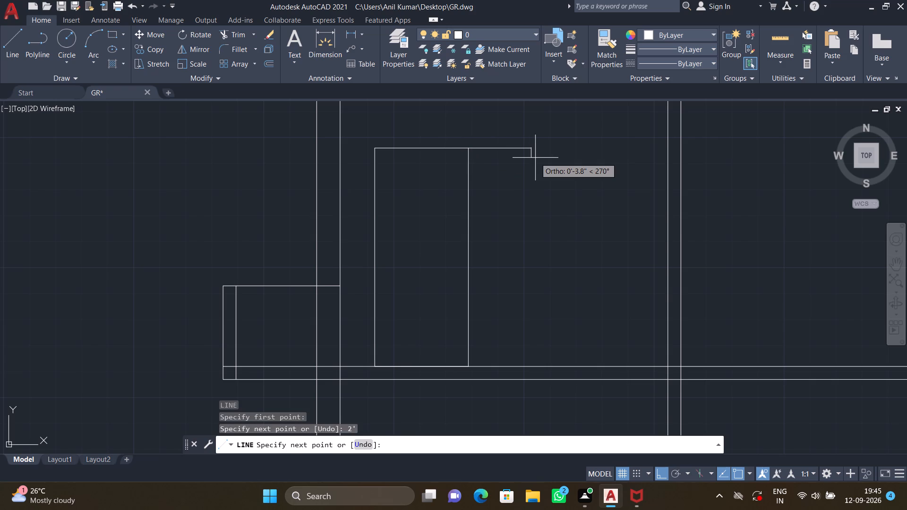
pyautogui.press('Return')
# Draw a 2' horizontal guide line from the second-floor door's upper-right corner toward the middle wall.
pyautogui.scroll(-1, 534, 154)
pyautogui.moveTo(531, 153); pyautogui.dragTo(531, 256, button='middle')
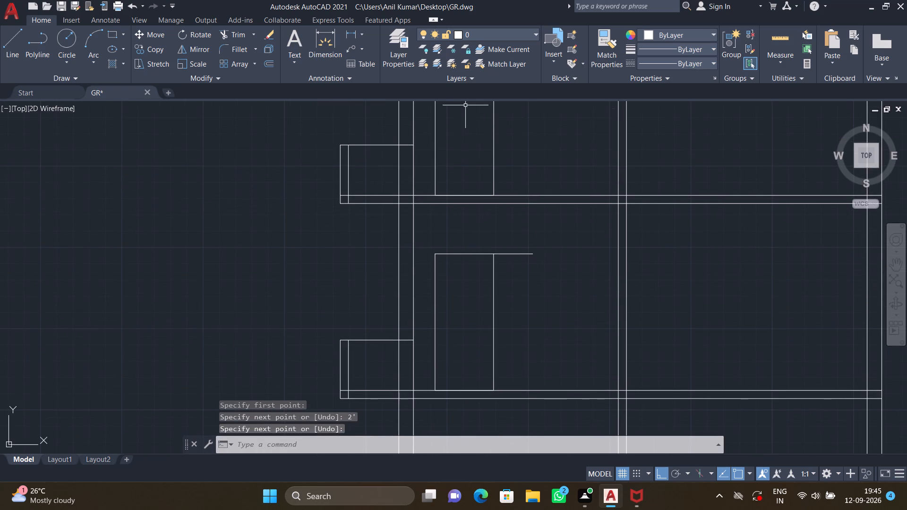
pyautogui.moveTo(479, 129); pyautogui.dragTo(459, 261, button='middle')
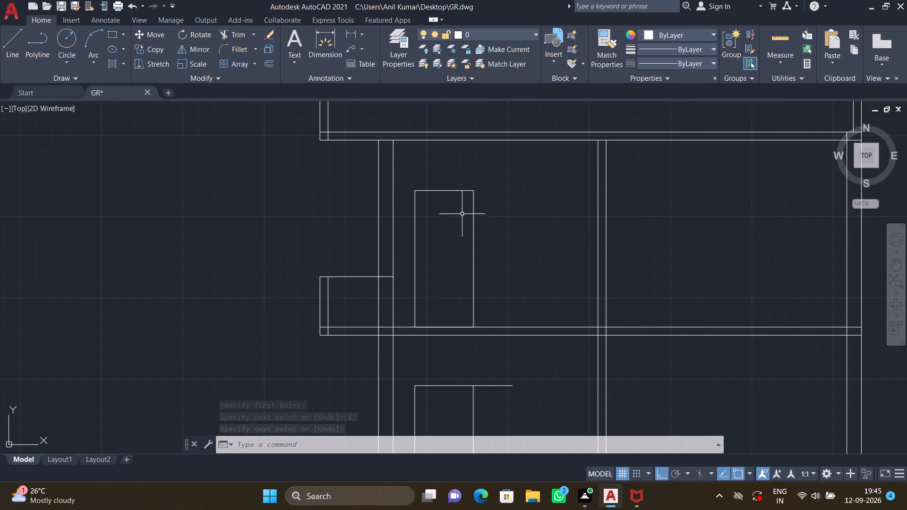
pyautogui.press('l')
pyautogui.press('Return')
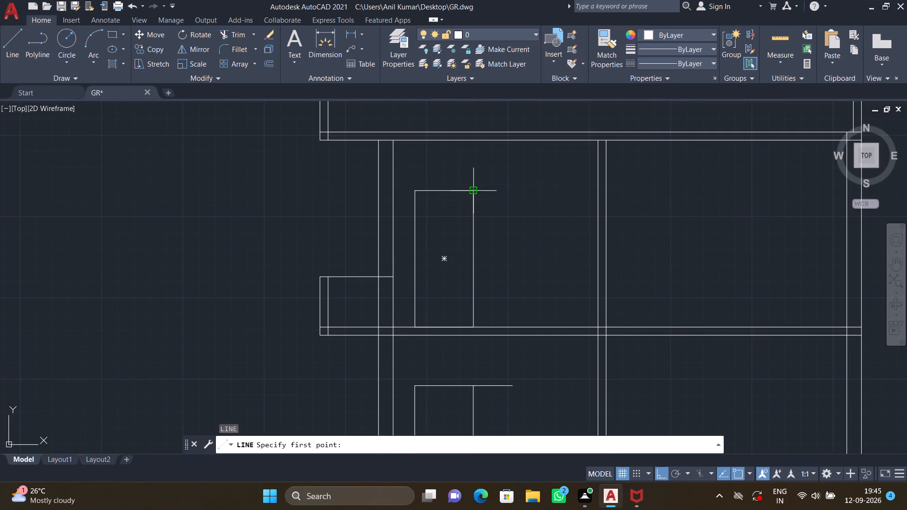
pyautogui.click(476, 191)
pyautogui.press('2')
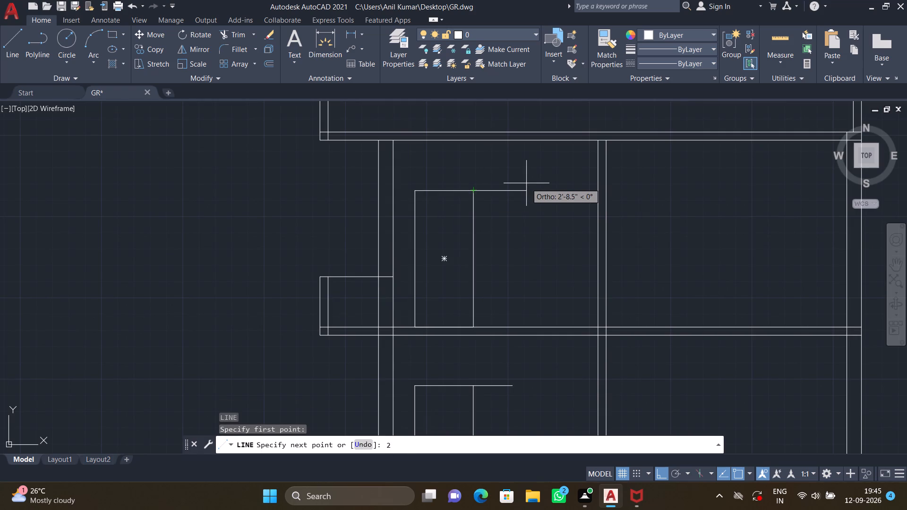
pyautogui.press("'")
pyautogui.press('Return')
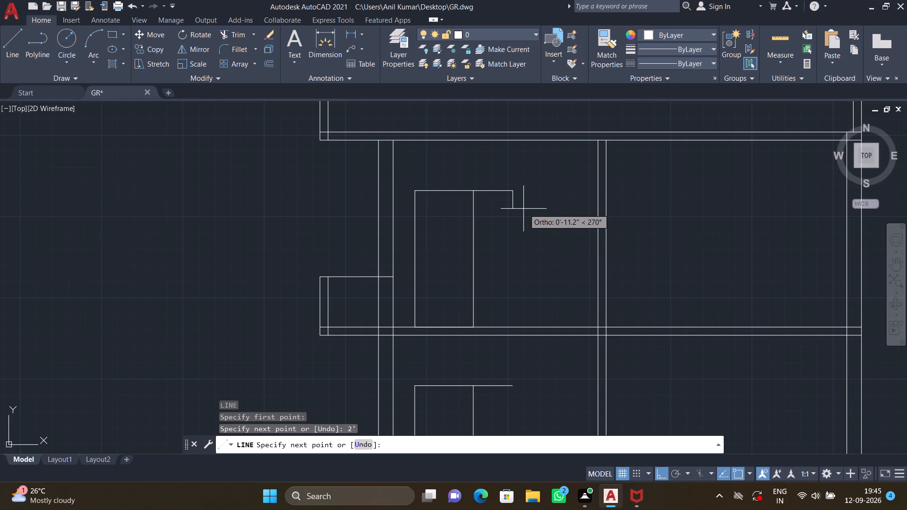
pyautogui.press('Return')
# Start a rectangle defined by dimensions, with its first corner at the free end of the second-floor door's guide line.
pyautogui.scroll(-1, 523, 213)
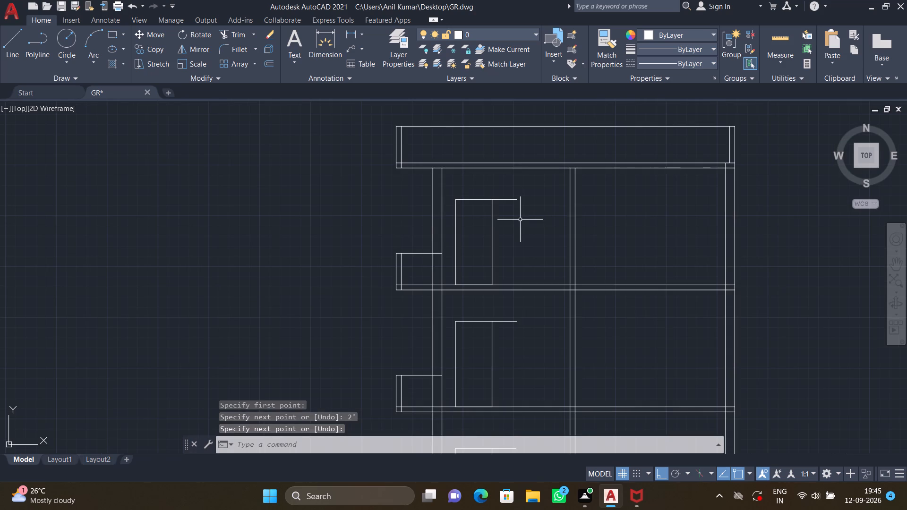
pyautogui.write('REC')
pyautogui.press('Return')
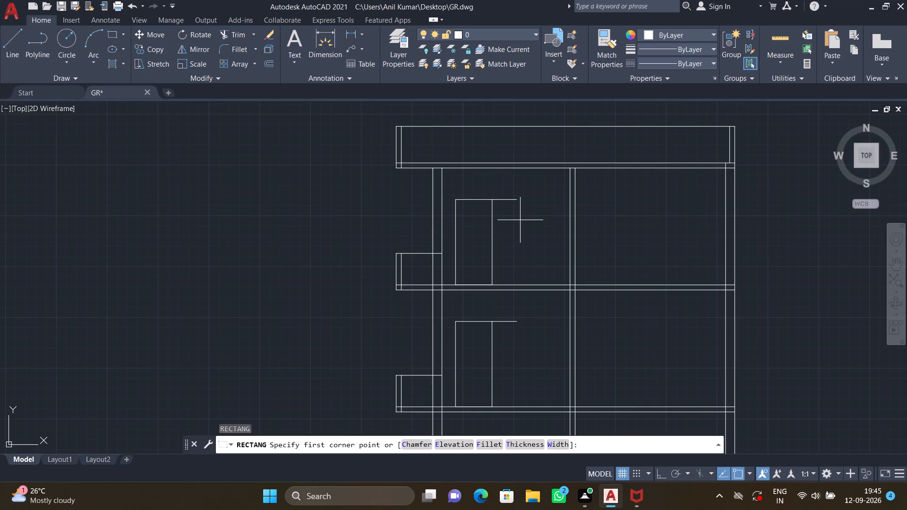
pyautogui.scroll(1, 515, 200)
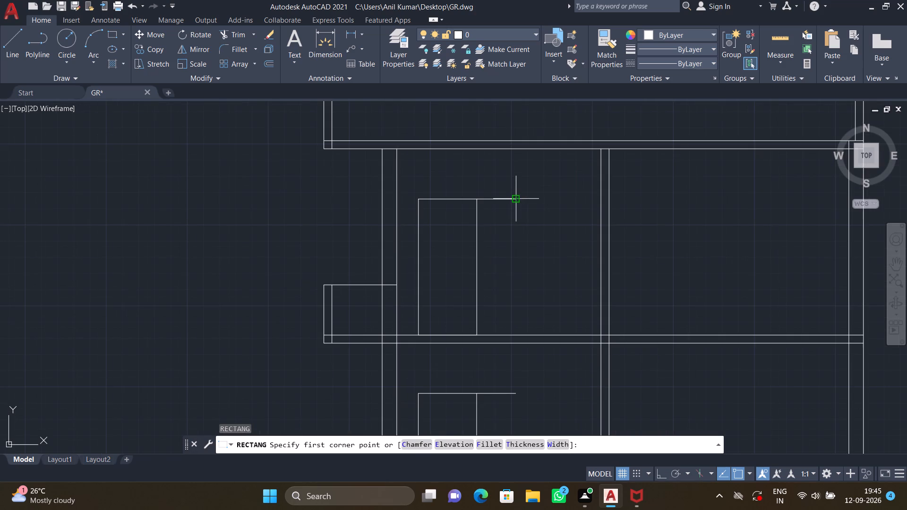
pyautogui.click(518, 200)
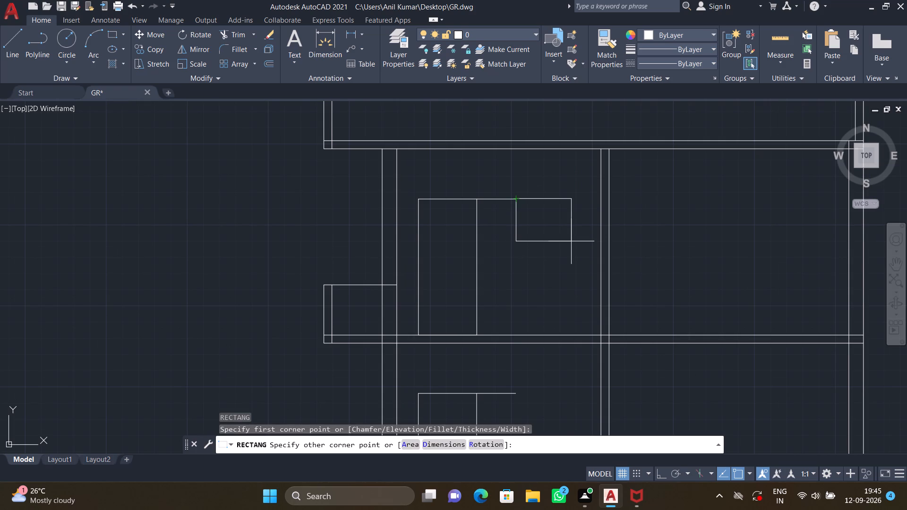
pyautogui.write("2'")
pyautogui.press('BackSpace')
pyautogui.press('BackSpace')
pyautogui.press('d')
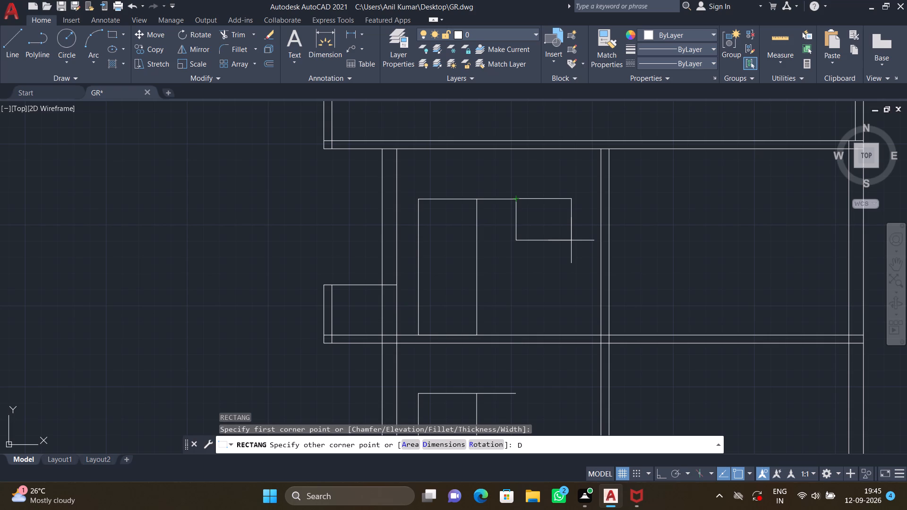
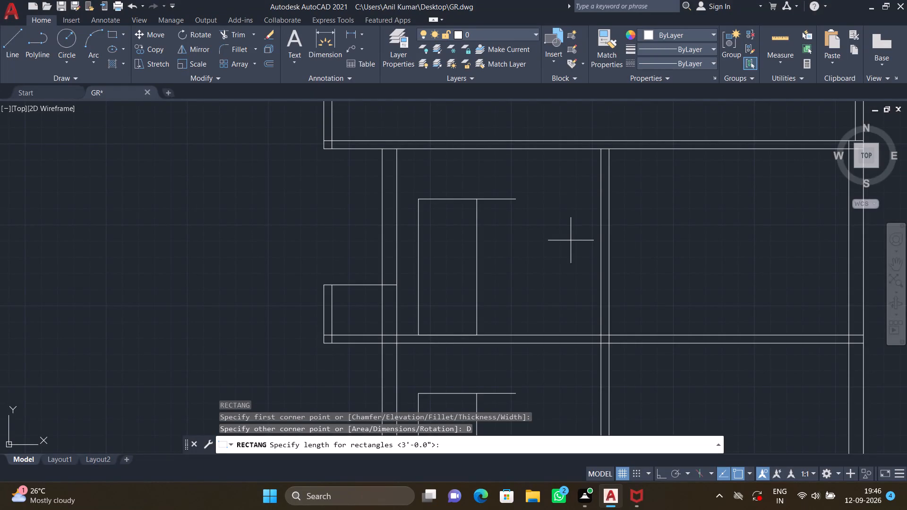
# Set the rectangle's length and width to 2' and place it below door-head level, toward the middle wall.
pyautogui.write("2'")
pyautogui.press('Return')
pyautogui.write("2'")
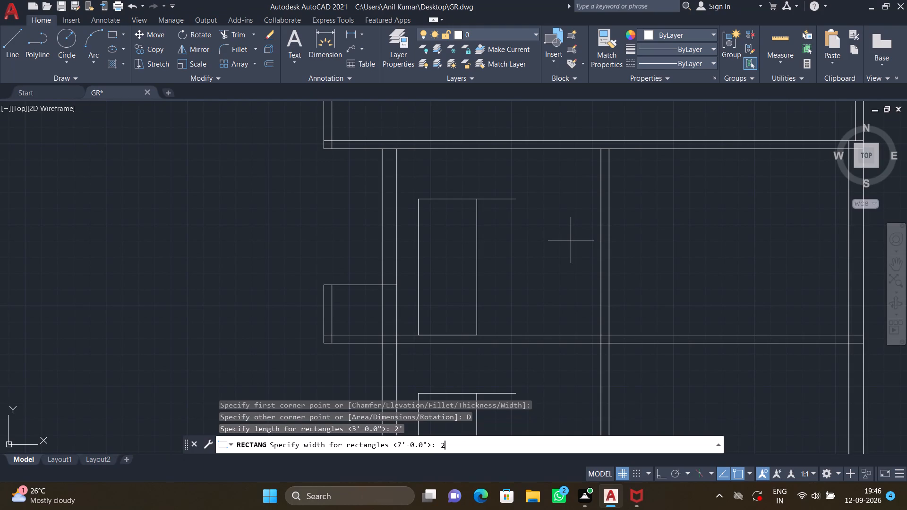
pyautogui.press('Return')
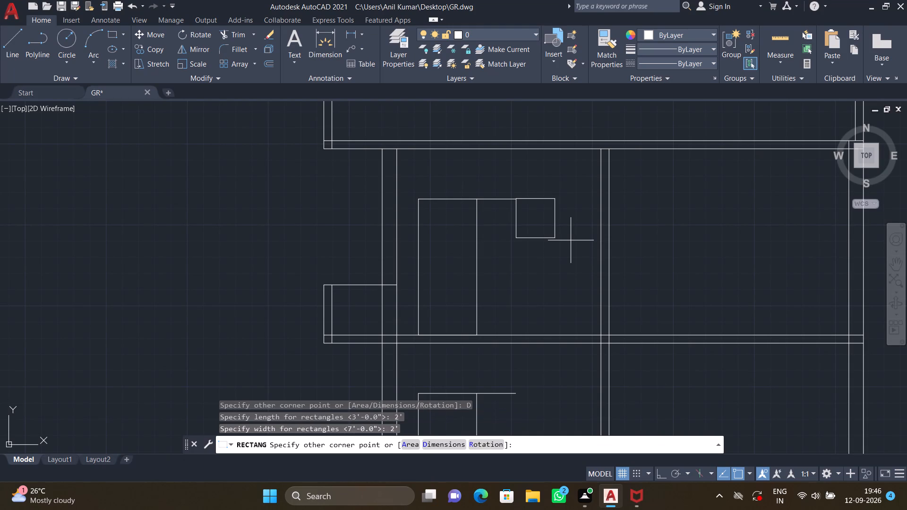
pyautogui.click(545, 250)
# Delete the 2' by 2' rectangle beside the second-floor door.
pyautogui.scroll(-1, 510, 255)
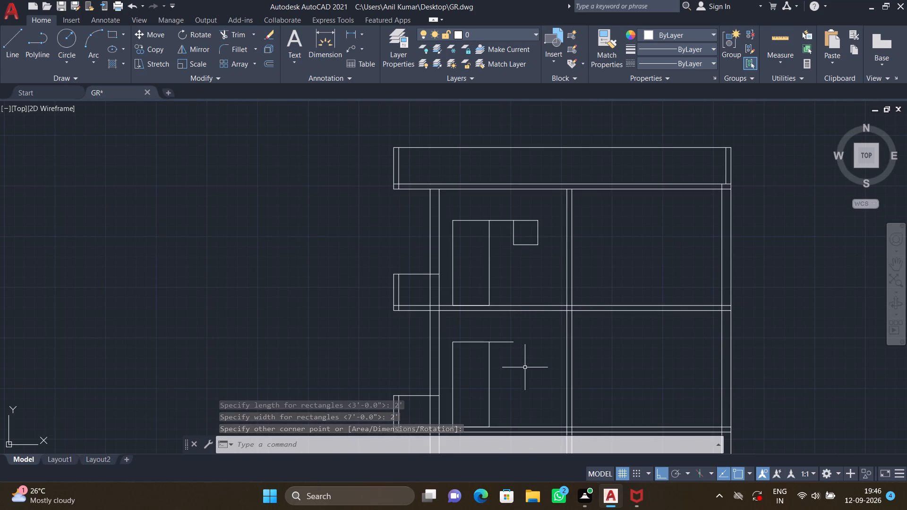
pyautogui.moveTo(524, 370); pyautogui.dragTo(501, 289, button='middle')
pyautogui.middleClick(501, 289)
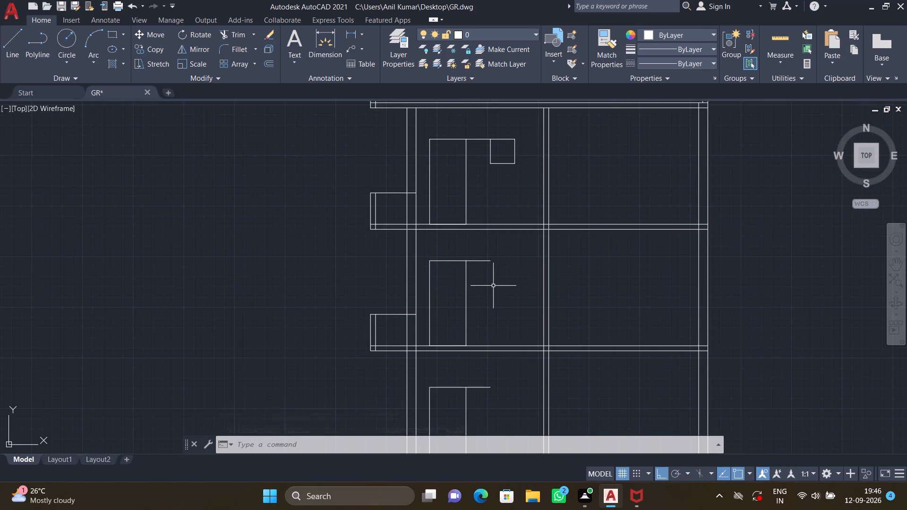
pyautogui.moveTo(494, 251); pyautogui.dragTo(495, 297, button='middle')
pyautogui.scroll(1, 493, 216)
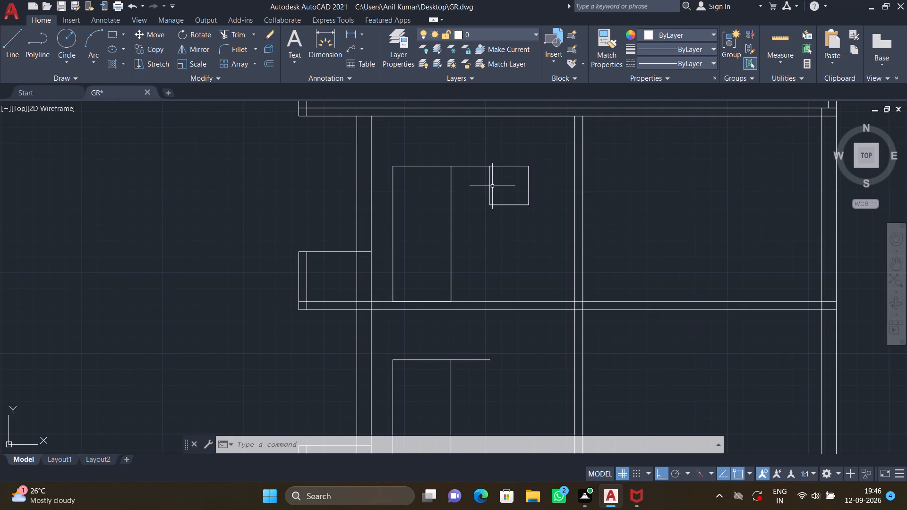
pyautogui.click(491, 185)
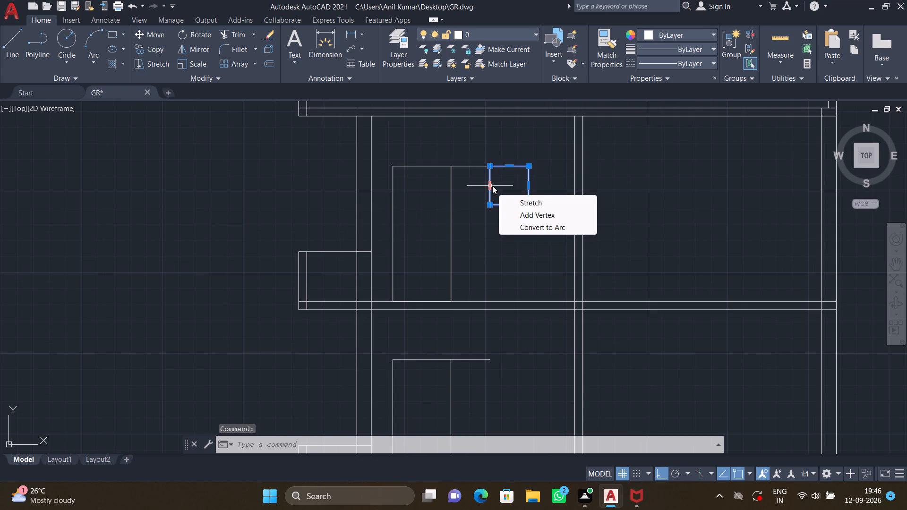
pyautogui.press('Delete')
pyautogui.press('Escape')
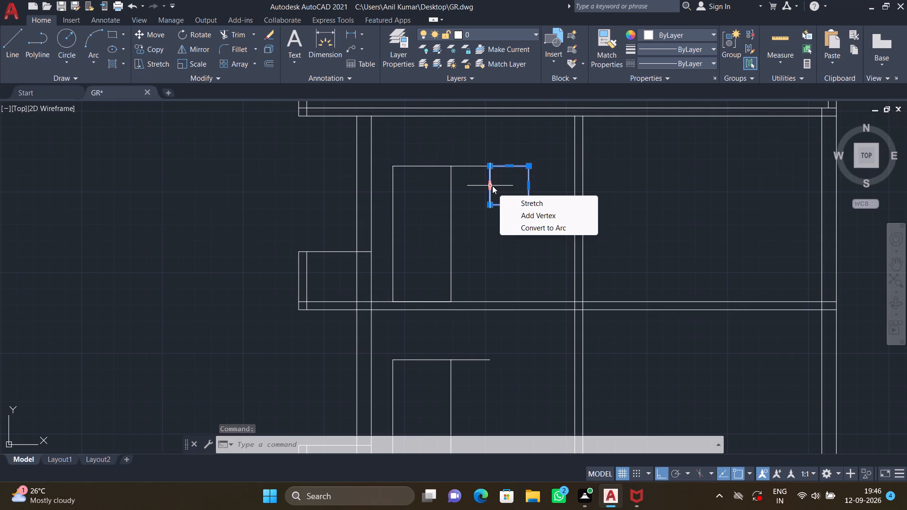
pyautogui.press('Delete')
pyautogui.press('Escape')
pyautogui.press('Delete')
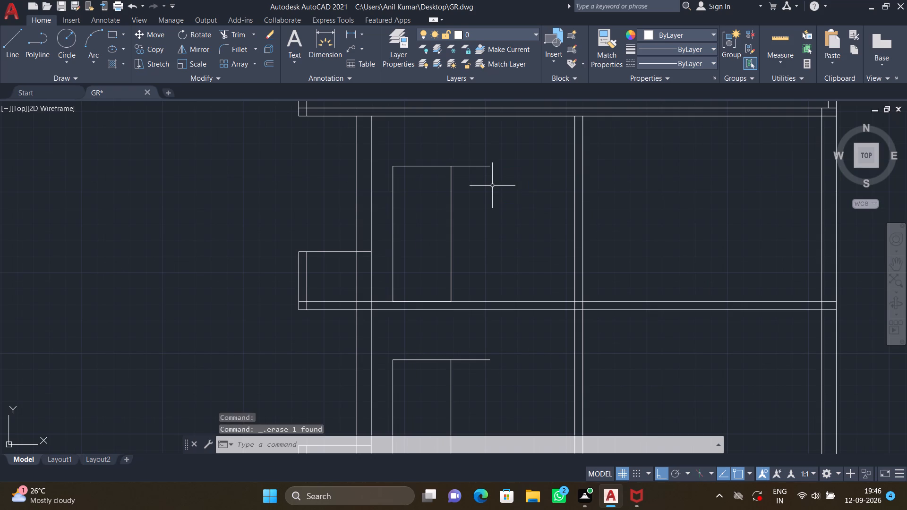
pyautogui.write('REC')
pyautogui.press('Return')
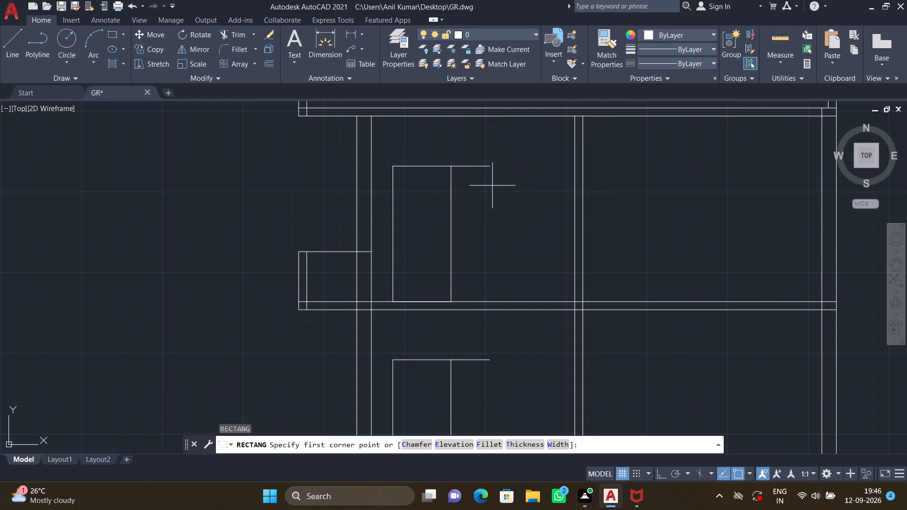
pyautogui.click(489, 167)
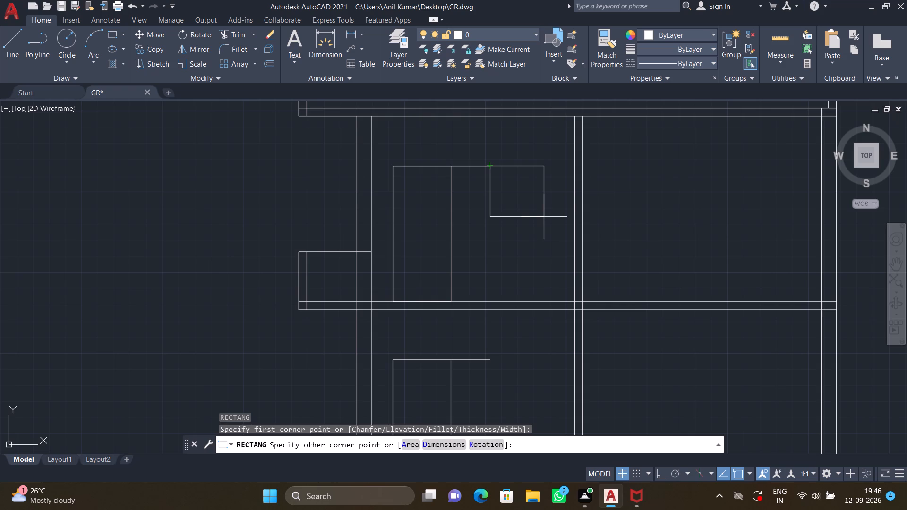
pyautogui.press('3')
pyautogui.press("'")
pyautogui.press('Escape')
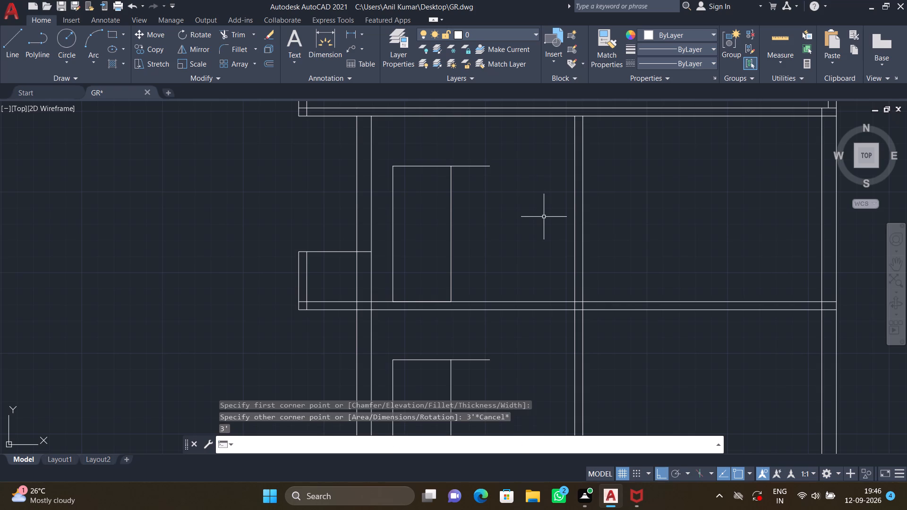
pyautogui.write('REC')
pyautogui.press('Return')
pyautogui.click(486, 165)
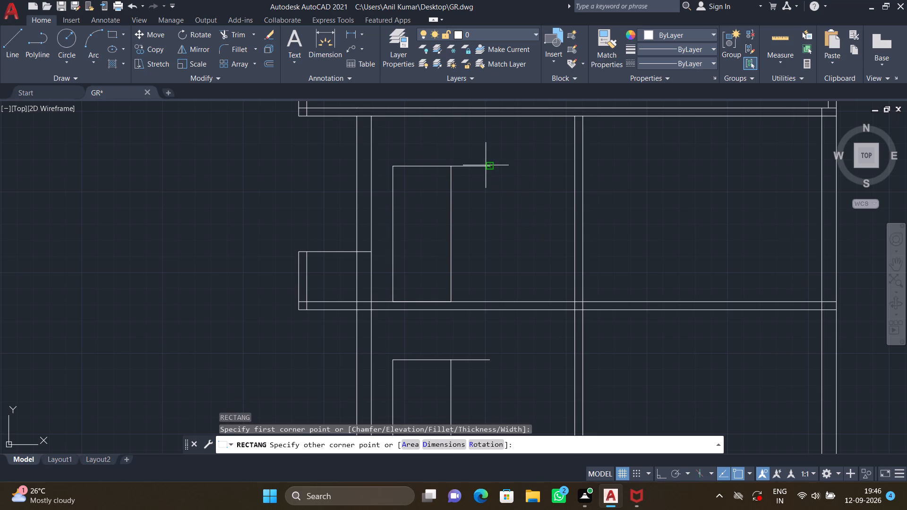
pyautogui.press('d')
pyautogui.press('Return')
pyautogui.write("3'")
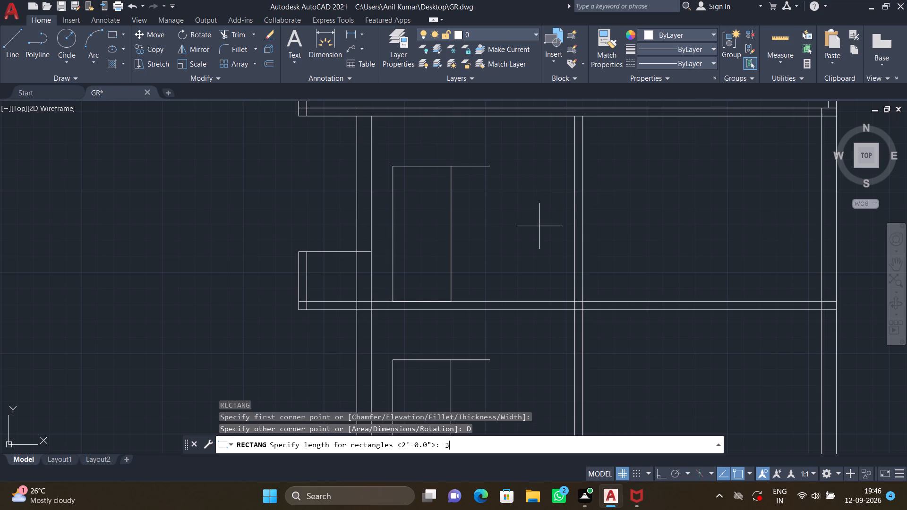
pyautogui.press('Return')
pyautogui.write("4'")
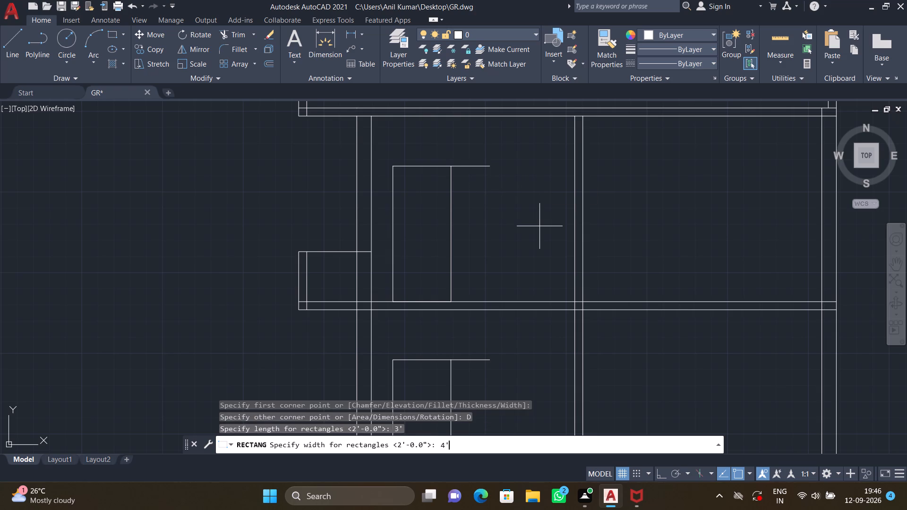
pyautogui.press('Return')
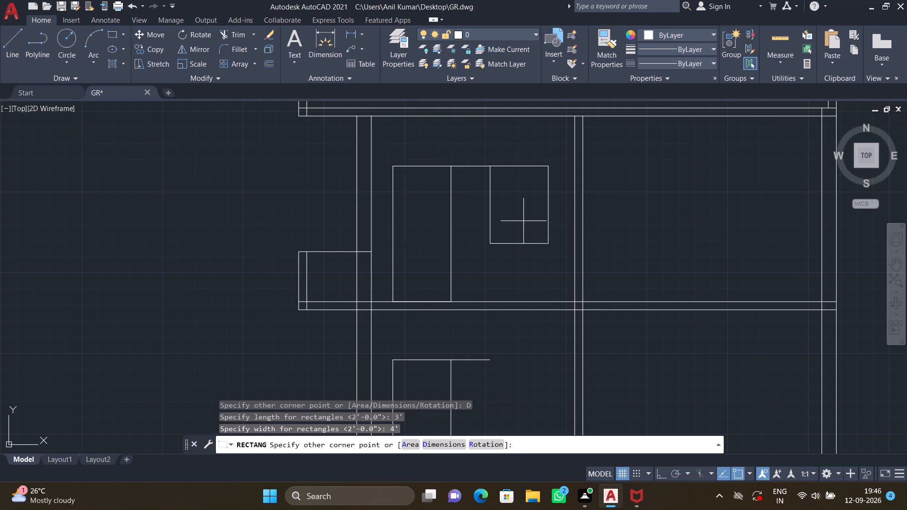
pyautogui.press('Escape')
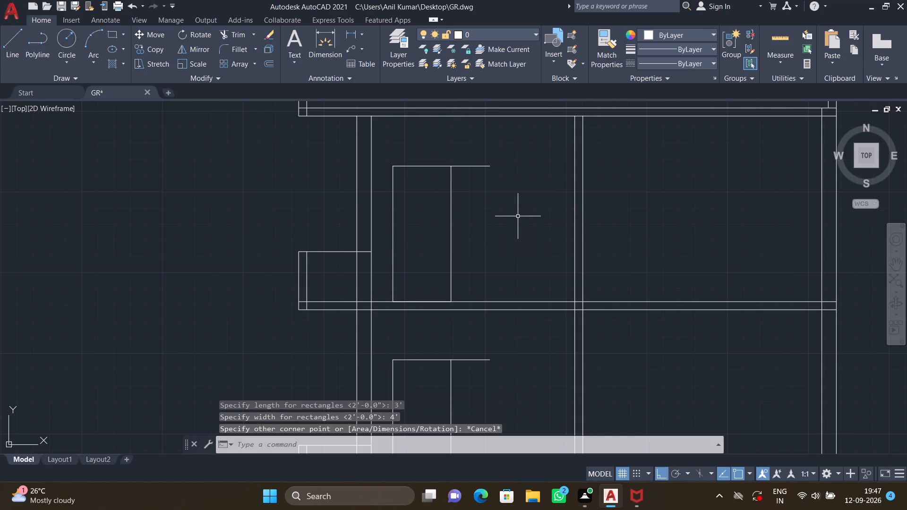
# Draw a 3' by 3' rectangle from the free end of the second-floor door's guide line, extending down toward the middle wall.
pyautogui.write('REC')
pyautogui.press('Return')
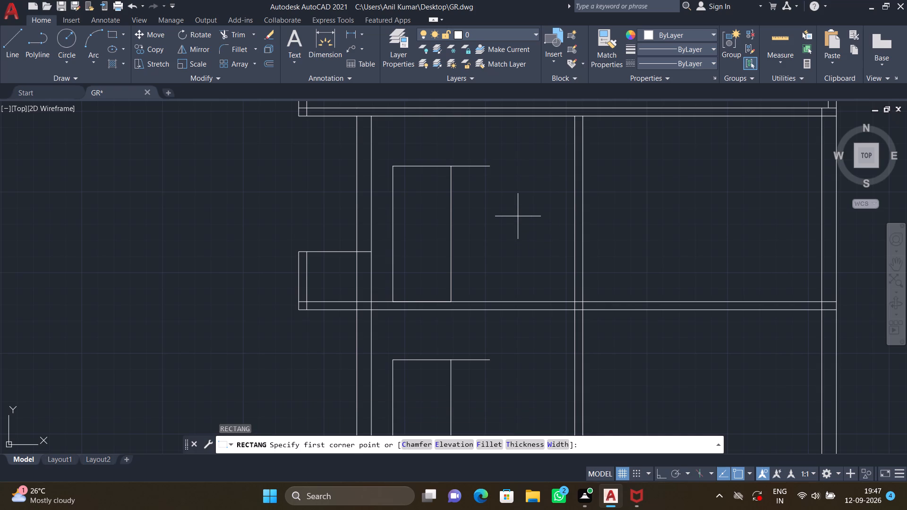
pyautogui.click(490, 169)
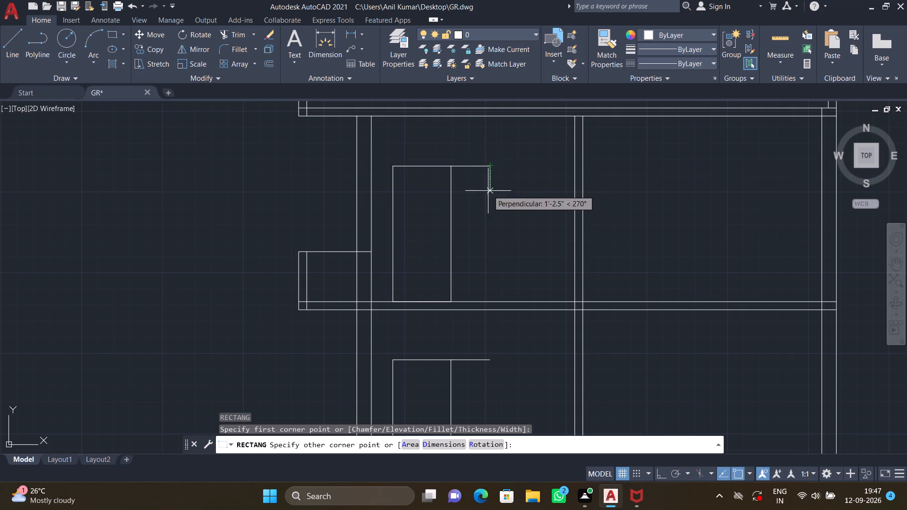
pyautogui.press('d')
pyautogui.press('Return')
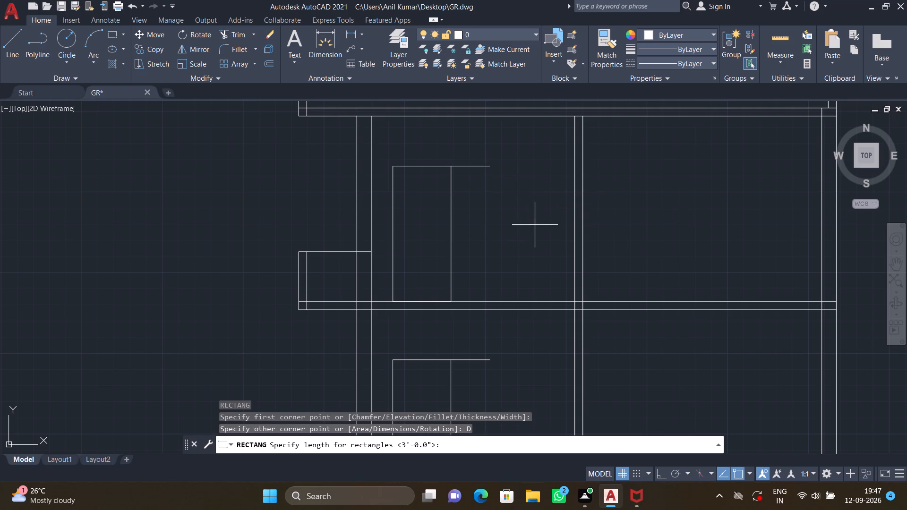
pyautogui.write("3'")
pyautogui.press('Return')
pyautogui.write("3'")
pyautogui.press('Return')
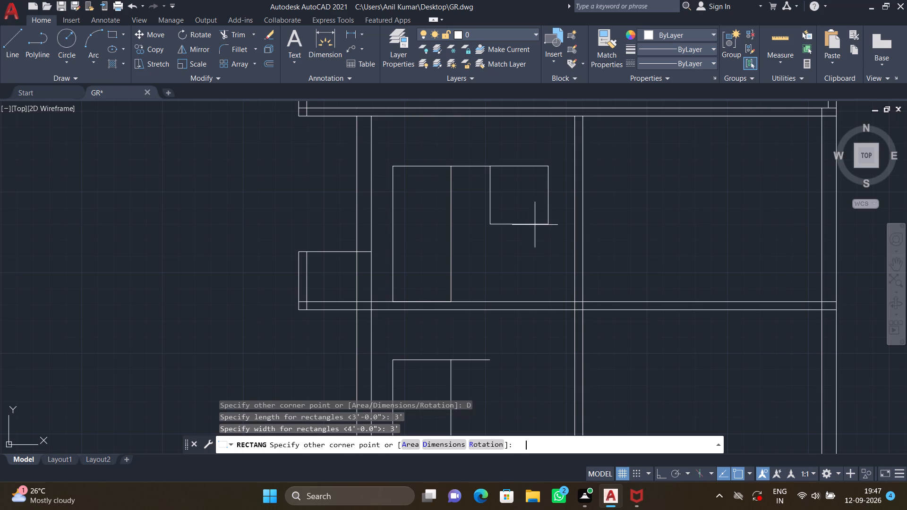
pyautogui.press('Return')
pyautogui.scroll(-1, 535, 225)
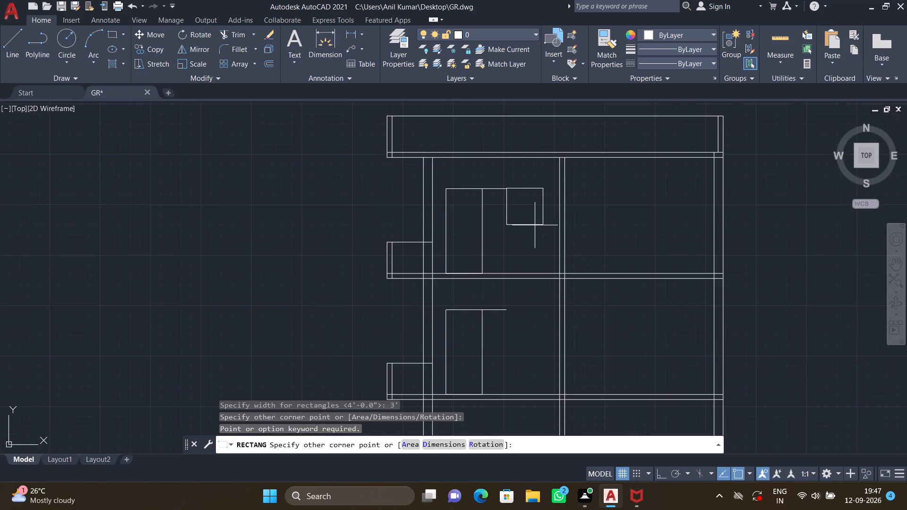
pyautogui.scroll(-1, 535, 225)
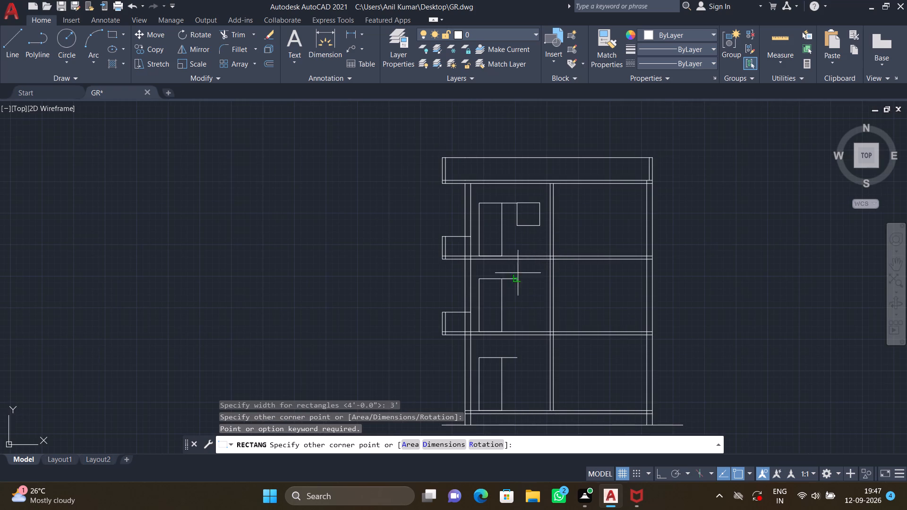
pyautogui.click(519, 236)
# Draw a 3' by 3' rectangle from the free end of the first-floor door's guide line, extending down toward the middle wall.
pyautogui.scroll(-1, 522, 241)
pyautogui.moveTo(522, 286); pyautogui.dragTo(513, 251, button='middle')
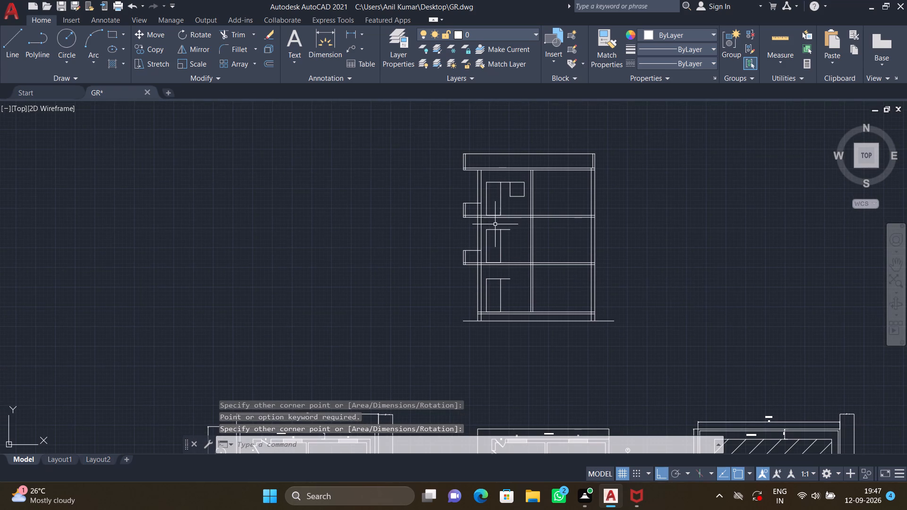
pyautogui.scroll(3, 508, 233)
pyautogui.write('REC')
pyautogui.press('Return')
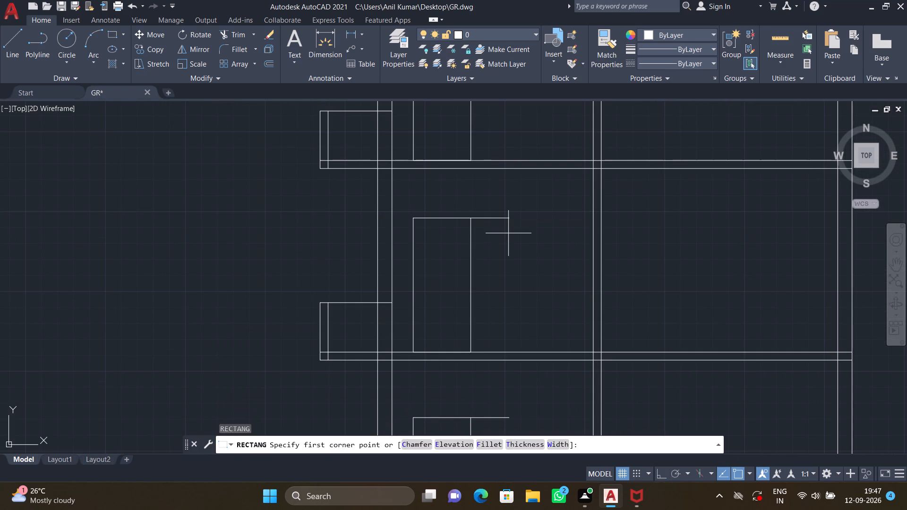
pyautogui.click(508, 217)
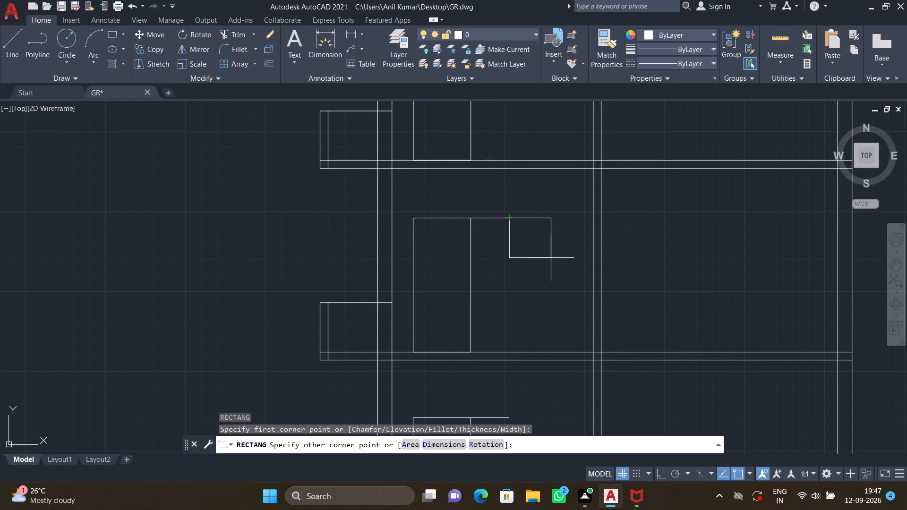
pyautogui.press('d')
pyautogui.press('Return')
pyautogui.write("3'")
pyautogui.press('Return')
pyautogui.write("3'")
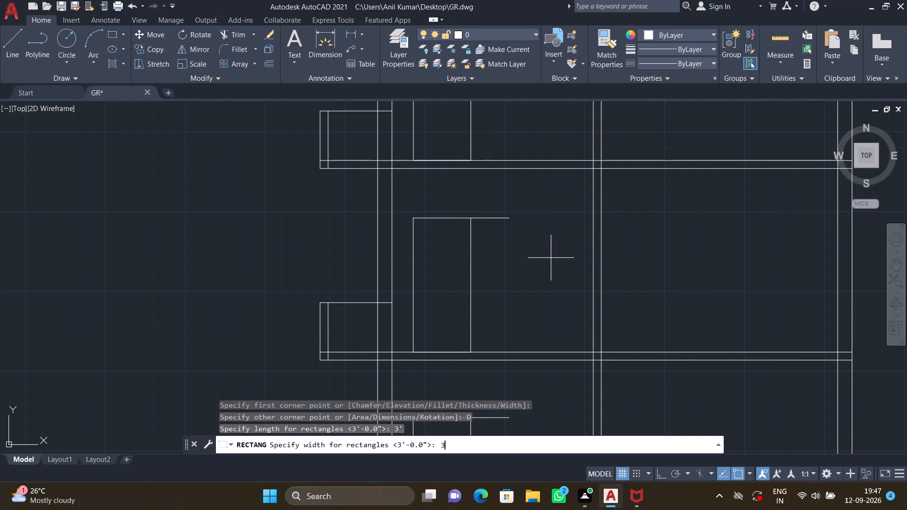
pyautogui.press('Return')
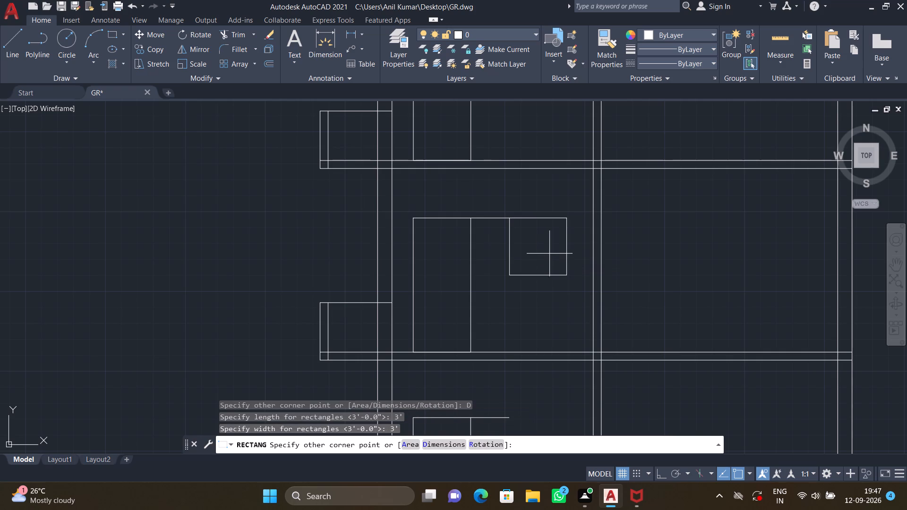
pyautogui.click(539, 252)
# Draw a 3' by 3' rectangle from the free end of the ground-floor door's guide line, extending down toward the middle wall.
pyautogui.scroll(-2, 546, 283)
pyautogui.moveTo(539, 352); pyautogui.dragTo(524, 295, button='middle')
pyautogui.scroll(2, 510, 290)
pyautogui.write('REC')
pyautogui.press('Return')
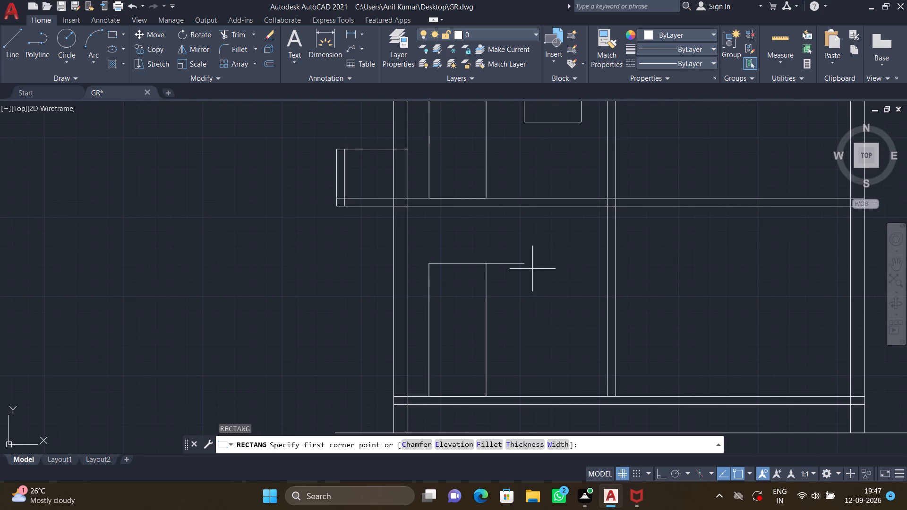
pyautogui.click(524, 266)
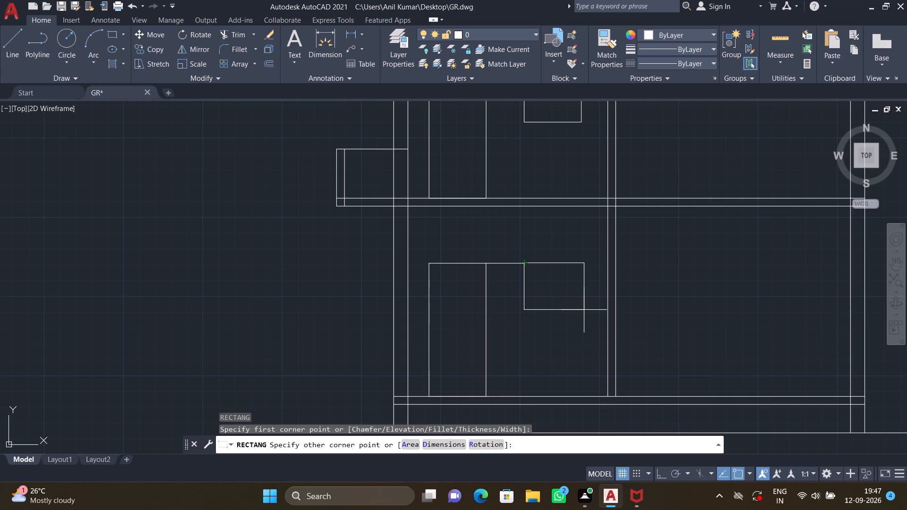
pyautogui.press('d')
pyautogui.press('Return')
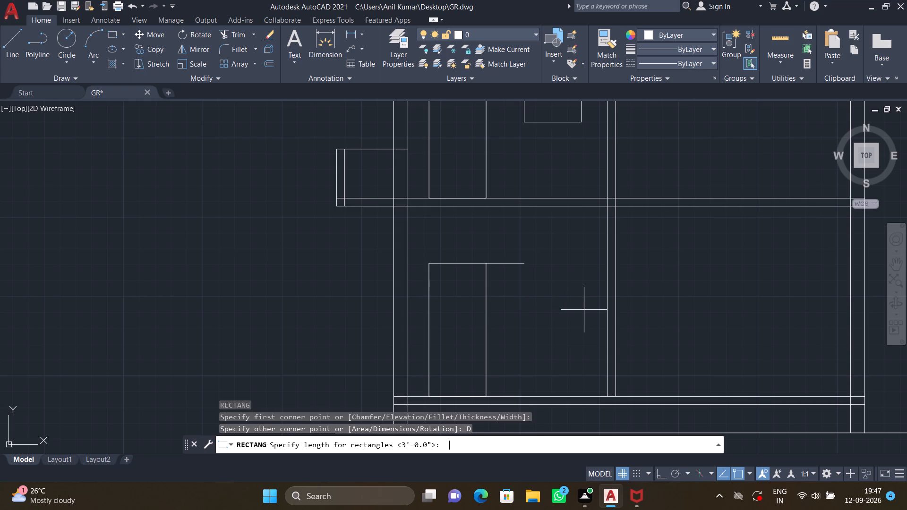
pyautogui.press('3')
pyautogui.press("'")
pyautogui.press('Return')
pyautogui.write("3'")
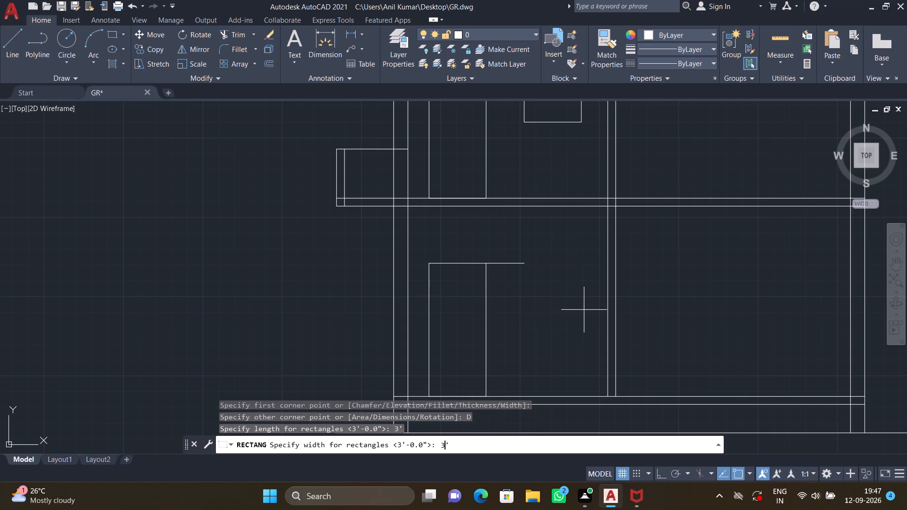
pyautogui.press('Return')
pyautogui.press('Return')
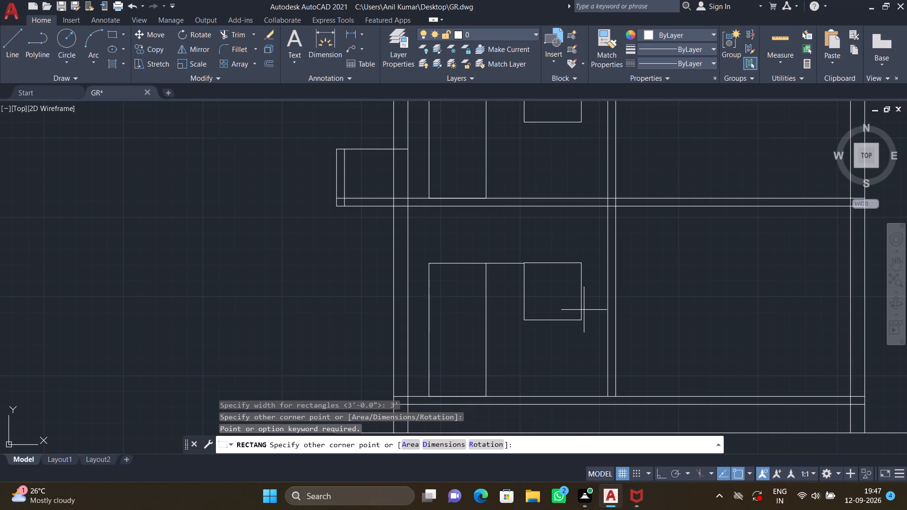
pyautogui.scroll(-1, 578, 303)
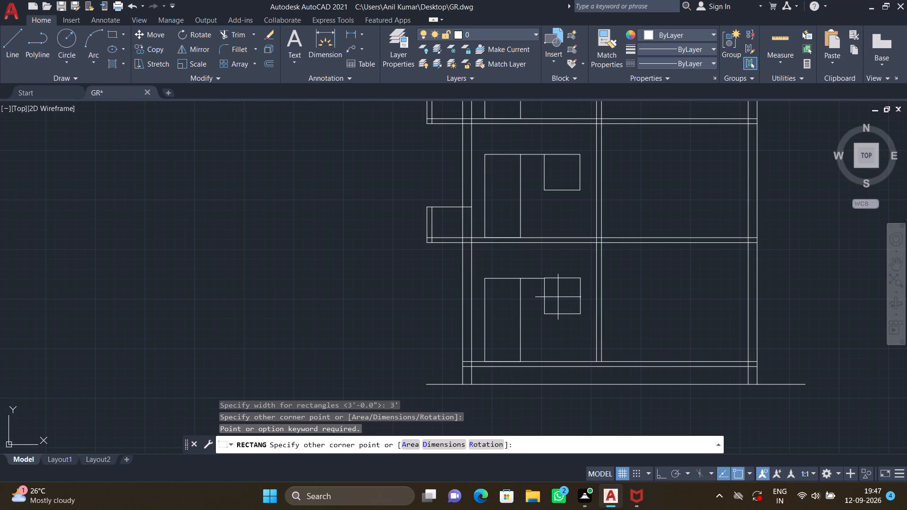
pyautogui.click(558, 297)
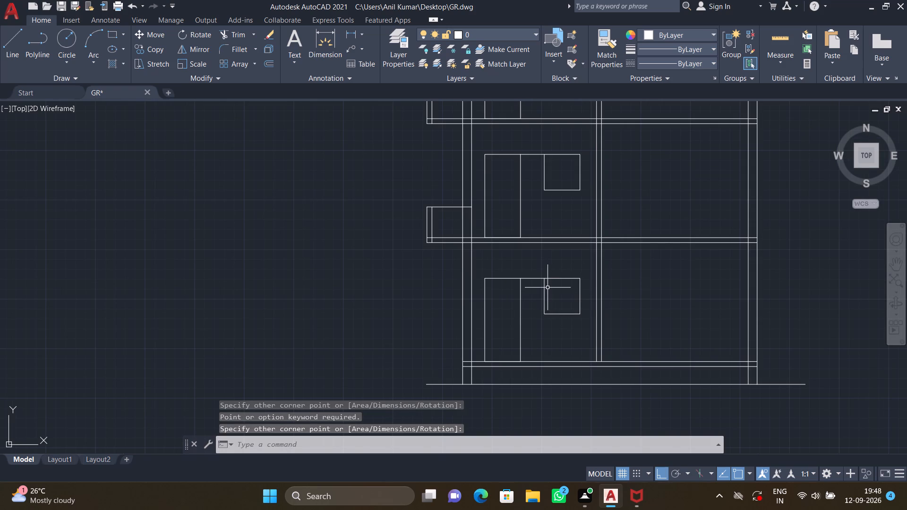
# Delete the short guide lines between the door and the 3' by 3' opening on all three floors.
pyautogui.scroll(3, 548, 288)
pyautogui.click(493, 255)
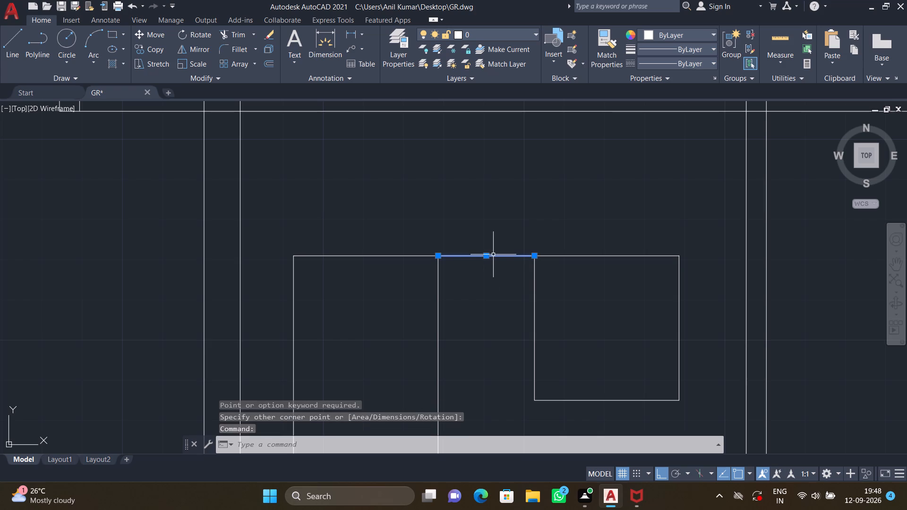
pyautogui.press('Delete')
pyautogui.scroll(-2, 494, 275)
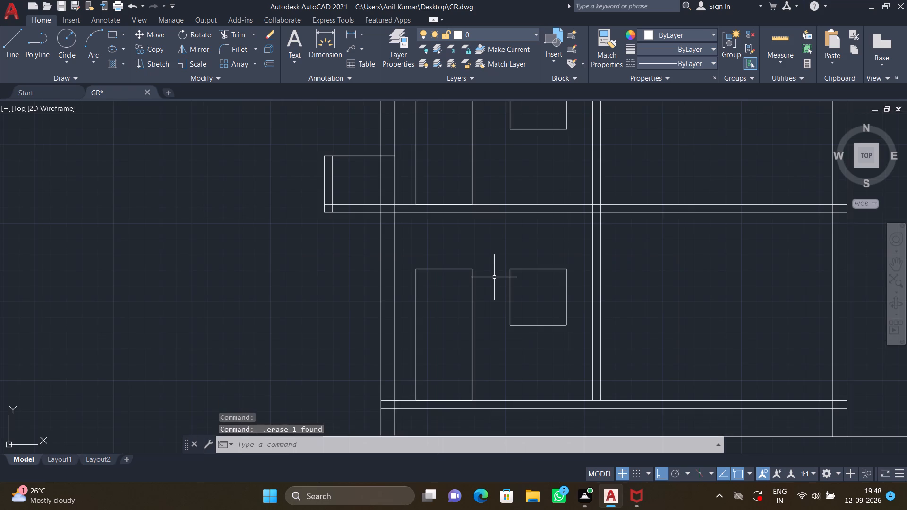
pyautogui.moveTo(494, 277); pyautogui.dragTo(506, 318, button='middle')
pyautogui.moveTo(502, 219); pyautogui.dragTo(522, 340, button='middle')
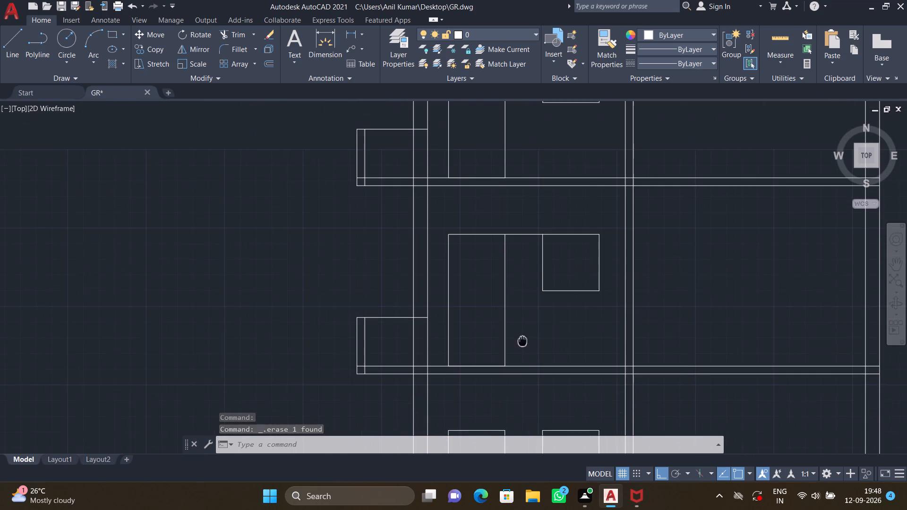
pyautogui.moveTo(522, 340); pyautogui.dragTo(522, 339, button='middle')
pyautogui.click(526, 233)
pyautogui.press('Delete')
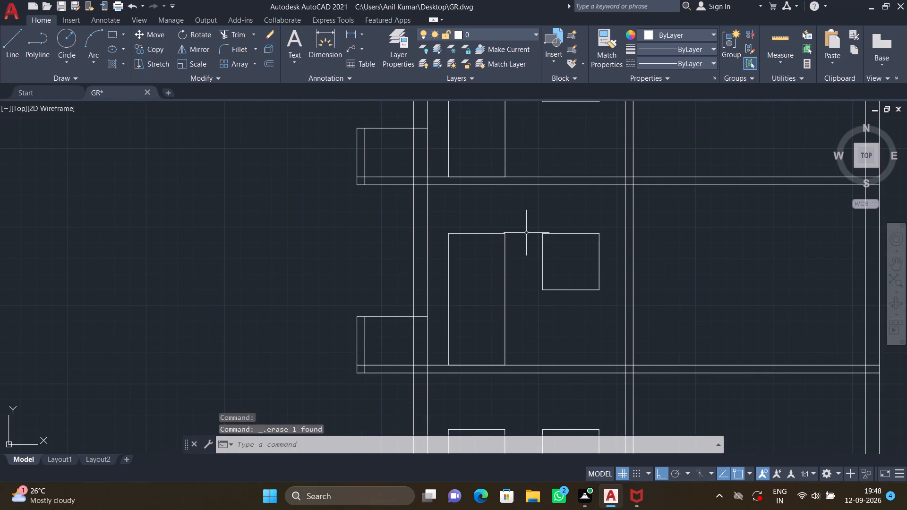
pyautogui.scroll(-1, 537, 239)
pyautogui.moveTo(531, 237); pyautogui.dragTo(535, 280, button='middle')
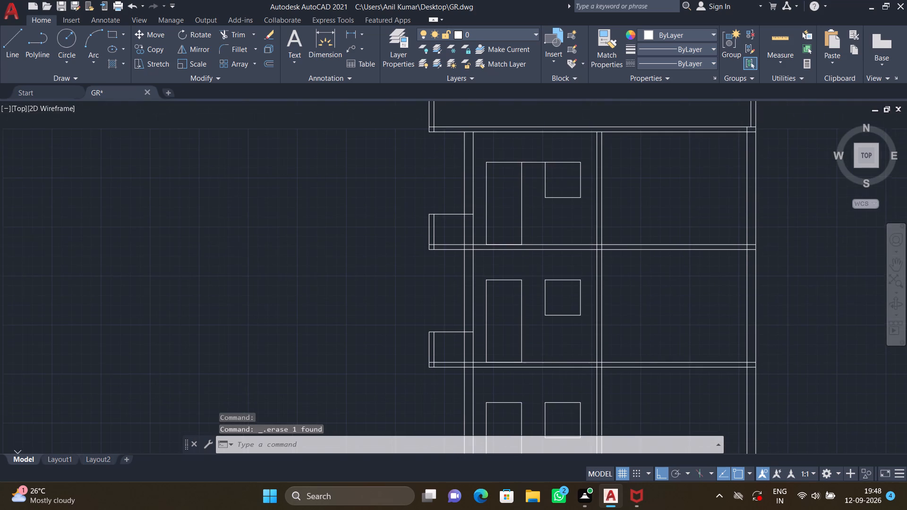
pyautogui.scroll(2, 540, 161)
pyautogui.click(526, 162)
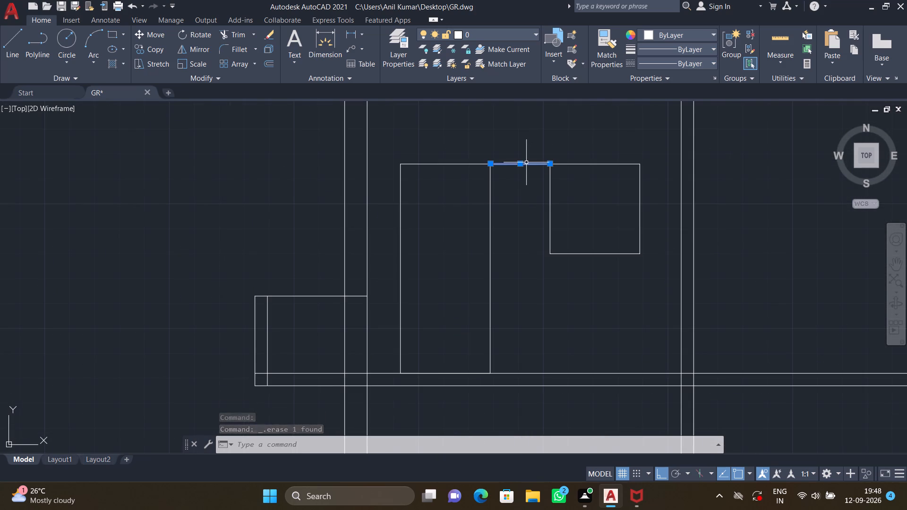
pyautogui.press('Delete')
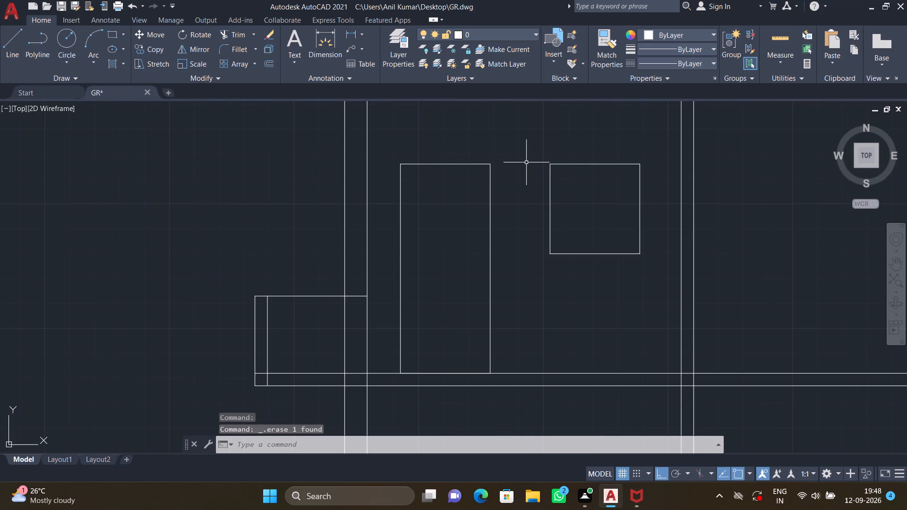
pyautogui.scroll(-3, 527, 166)
pyautogui.scroll(2, 525, 322)
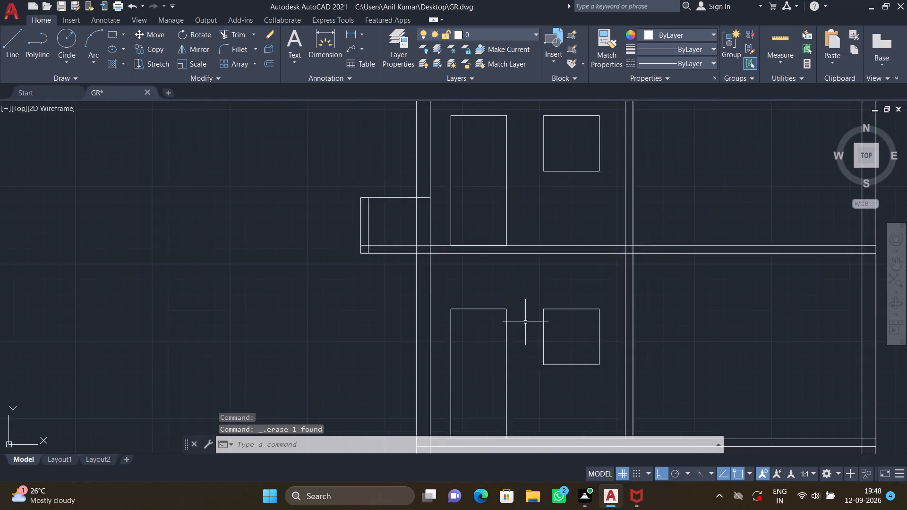
pyautogui.scroll(-2, 525, 322)
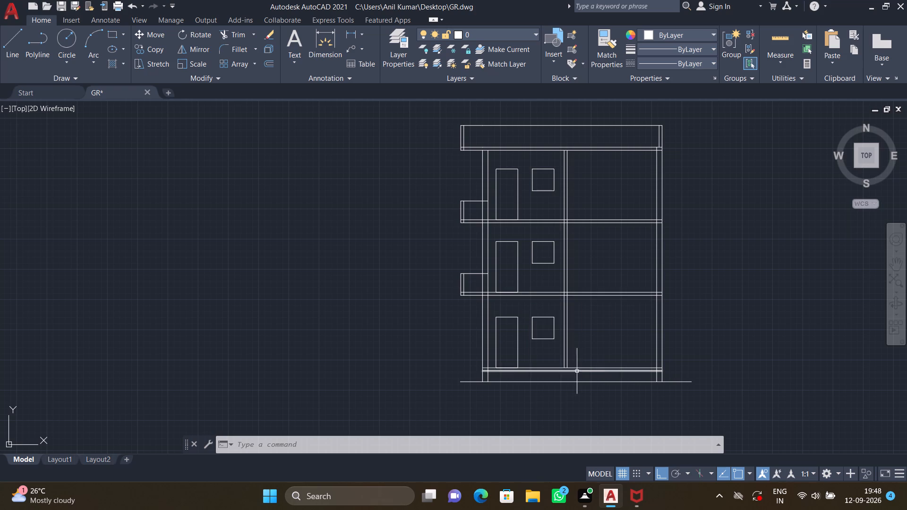
# Draw a 2' by 2' rectangle in the ground-floor room beyond the middle wall, with its top at door-head level.
pyautogui.moveTo(594, 347); pyautogui.dragTo(593, 346, button='middle')
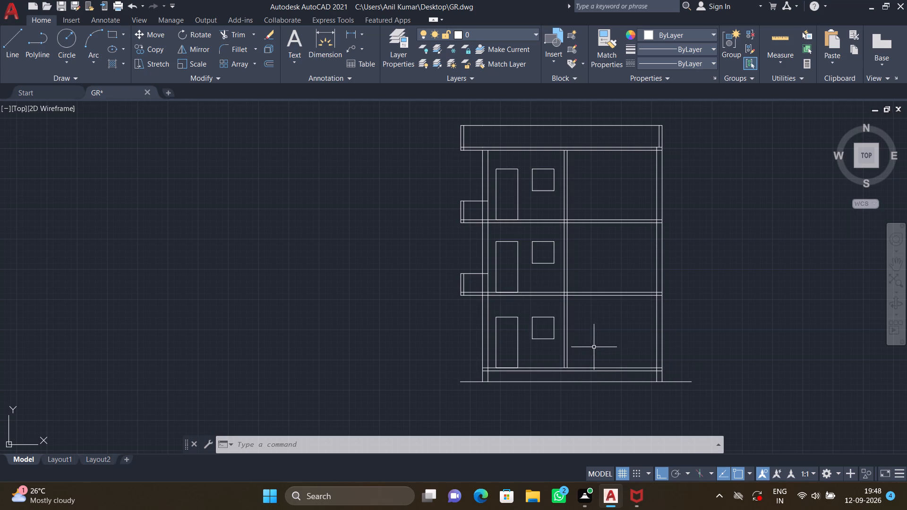
pyautogui.moveTo(593, 346); pyautogui.dragTo(530, 309, button='middle')
pyautogui.scroll(2, 521, 299)
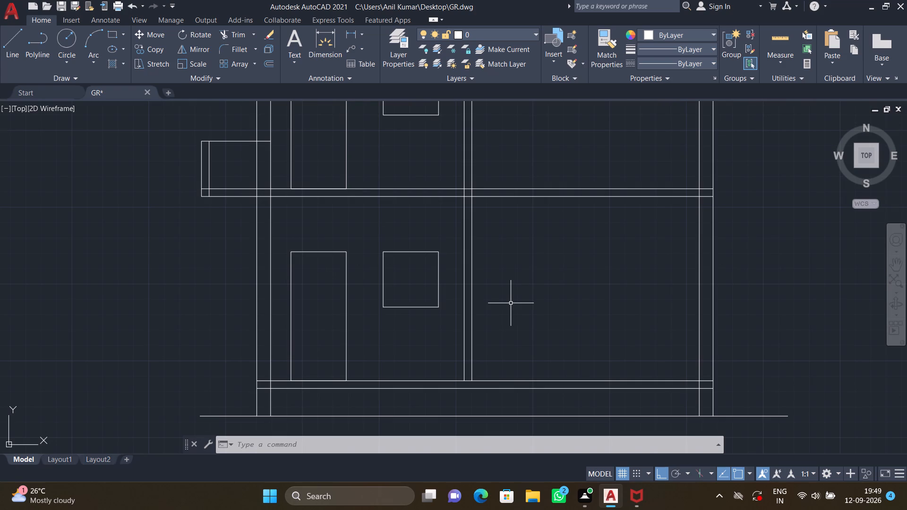
pyautogui.write('REC')
pyautogui.press('Return')
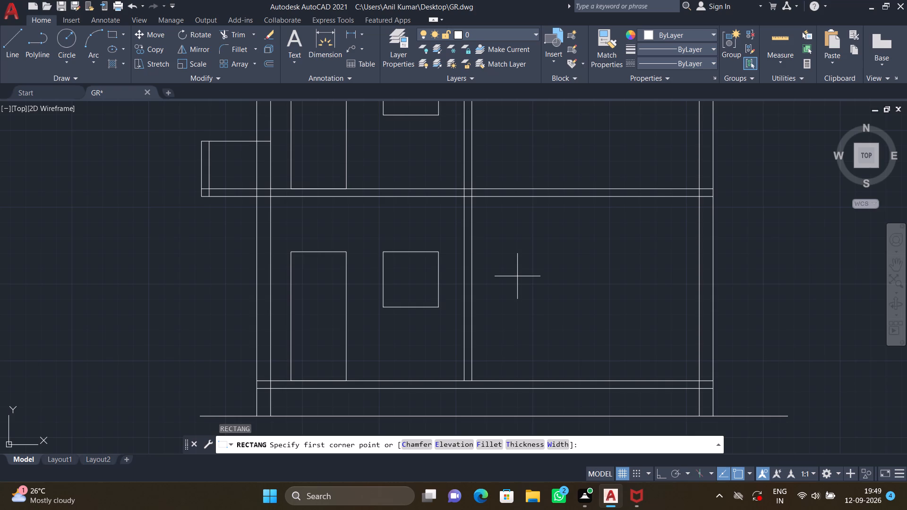
pyautogui.click(548, 252)
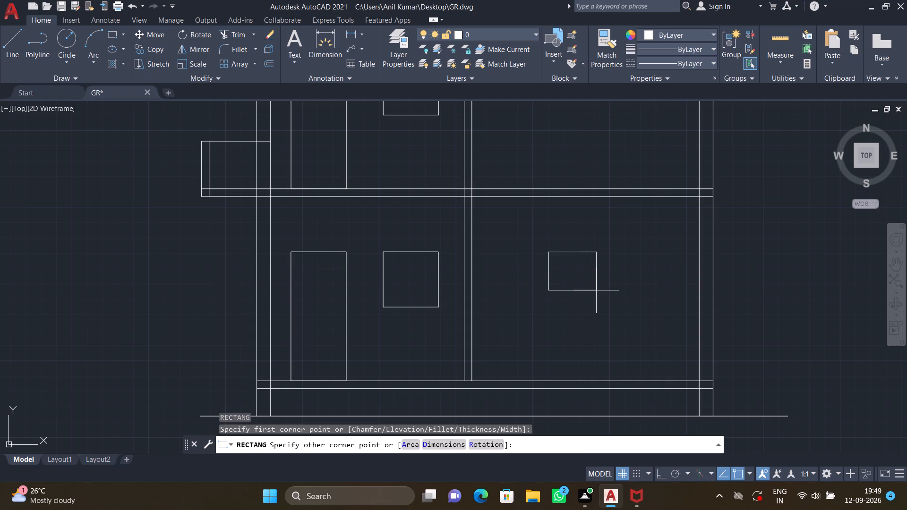
pyautogui.press('d')
pyautogui.press('Return')
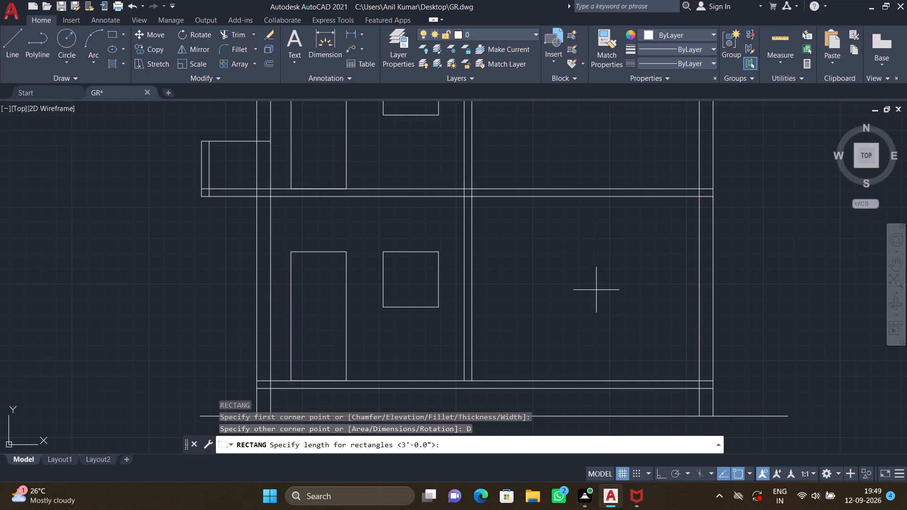
pyautogui.write("2'")
pyautogui.press('Return')
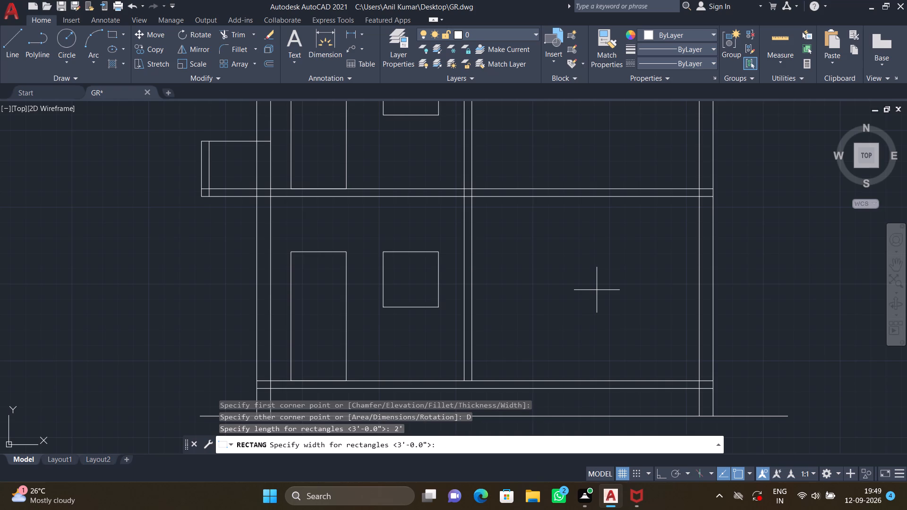
pyautogui.write("2'")
pyautogui.press('Return')
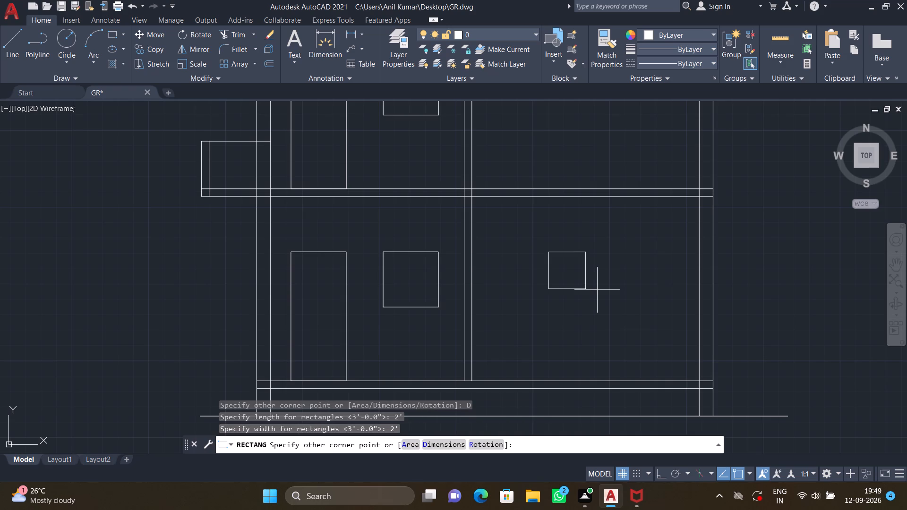
pyautogui.moveTo(599, 293); pyautogui.dragTo(601, 298)
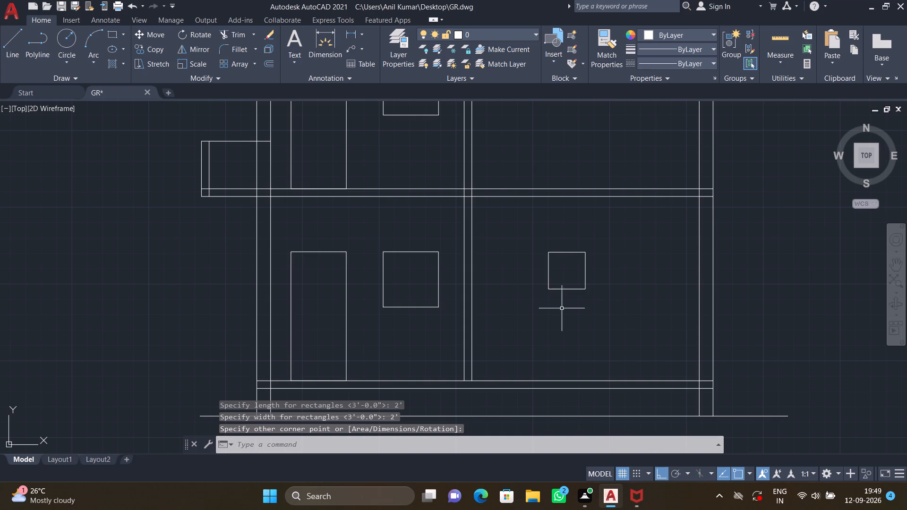
# Copy the 2' by 2' rectangle straight up to the first and second floors, about 10' and 20'4" above the original.
pyautogui.write('CO')
pyautogui.press('Return')
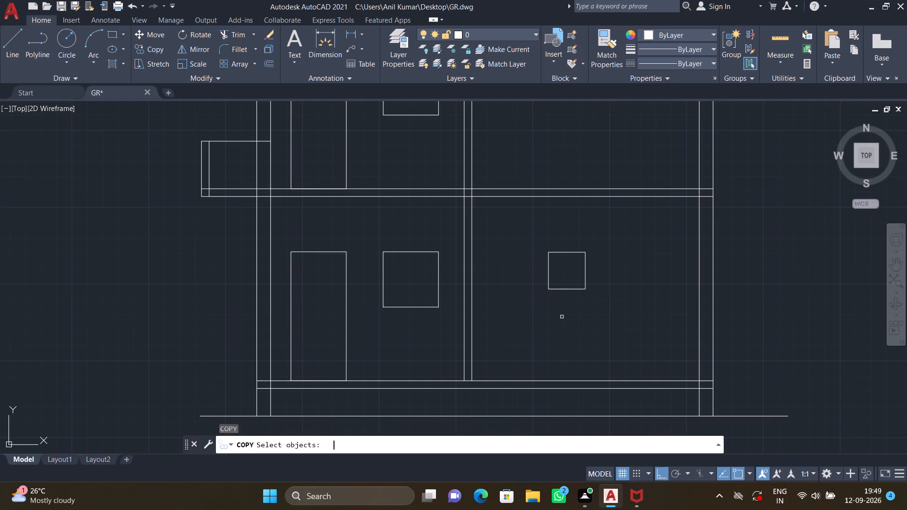
pyautogui.click(579, 289)
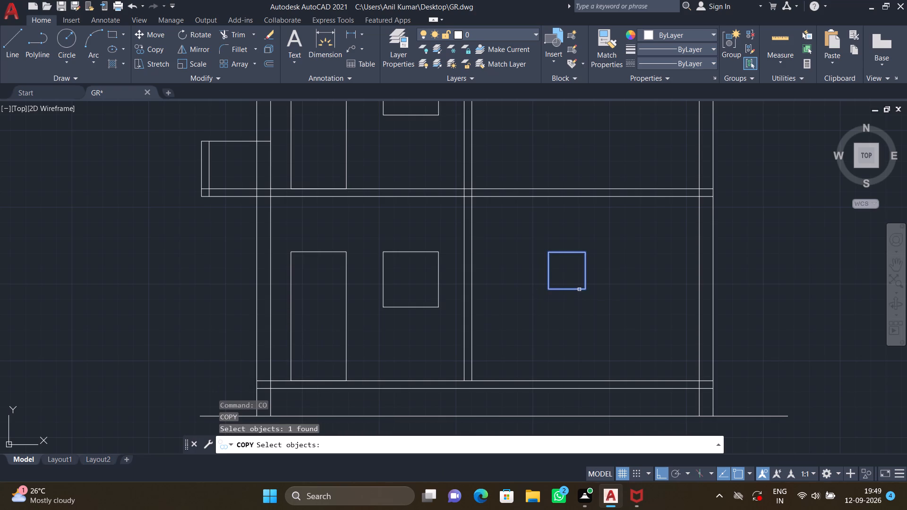
pyautogui.press('Return')
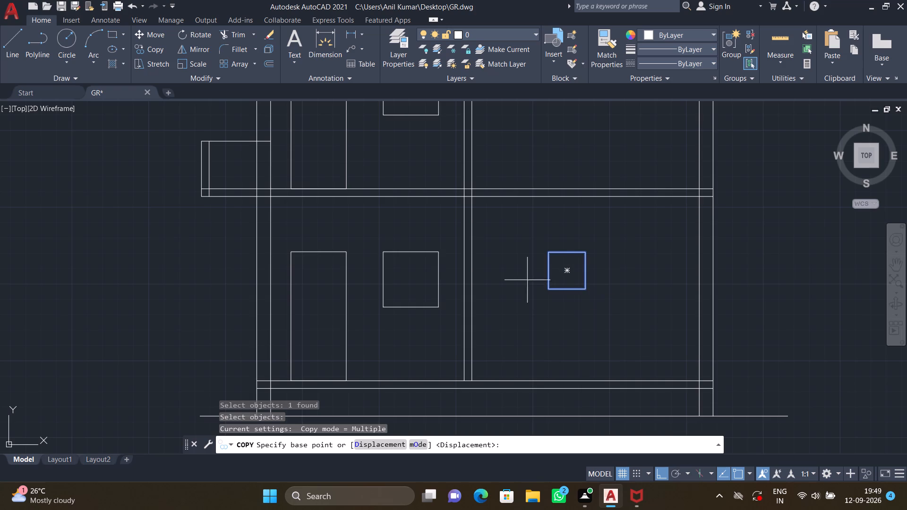
pyautogui.click(548, 254)
pyautogui.moveTo(546, 177); pyautogui.dragTo(567, 276, button='middle')
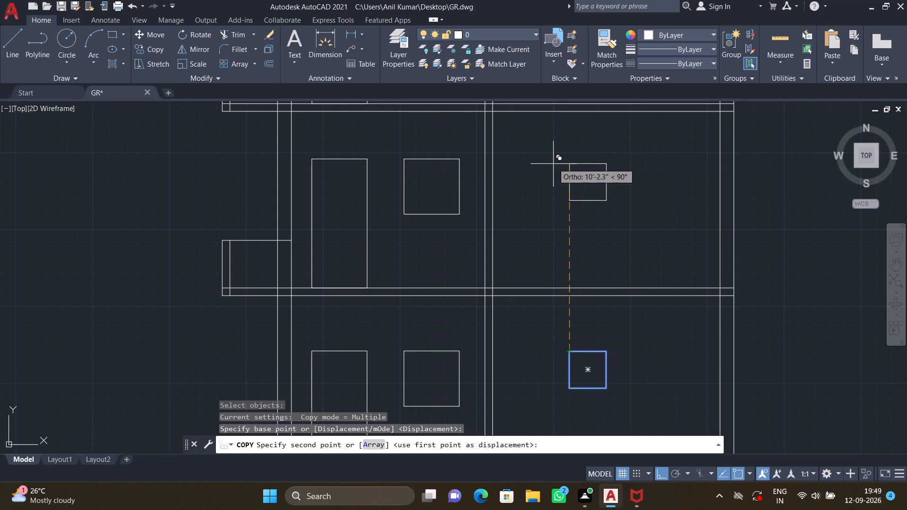
pyautogui.click(554, 167)
pyautogui.scroll(-1, 554, 151)
pyautogui.moveTo(554, 158); pyautogui.dragTo(566, 259, button='middle')
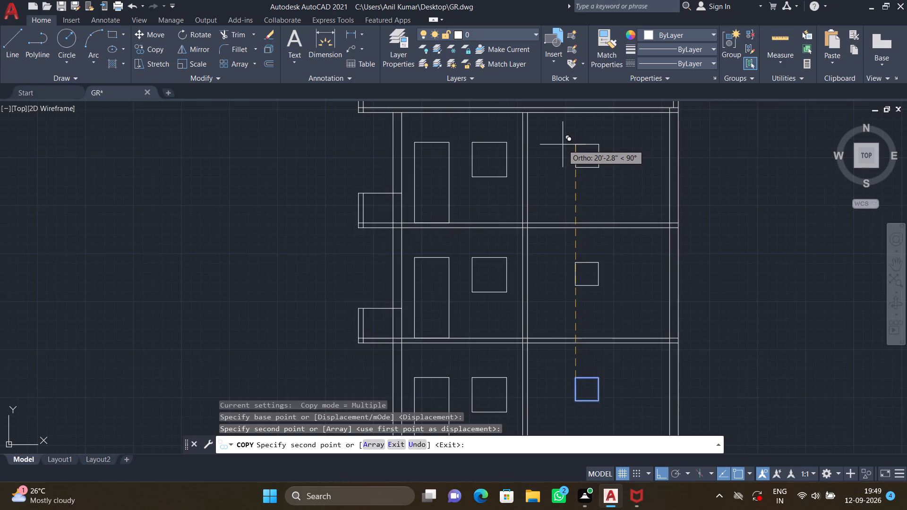
pyautogui.scroll(1, 563, 144)
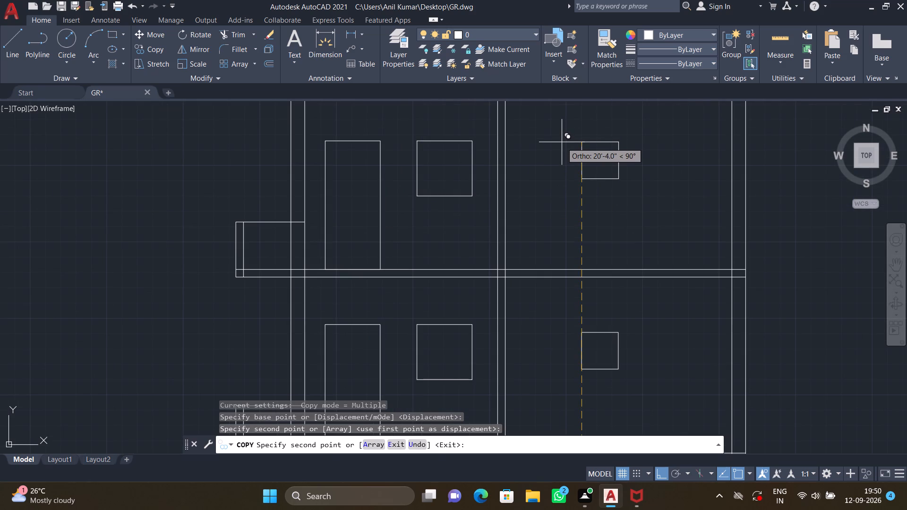
pyautogui.click(562, 142)
pyautogui.scroll(-3, 586, 174)
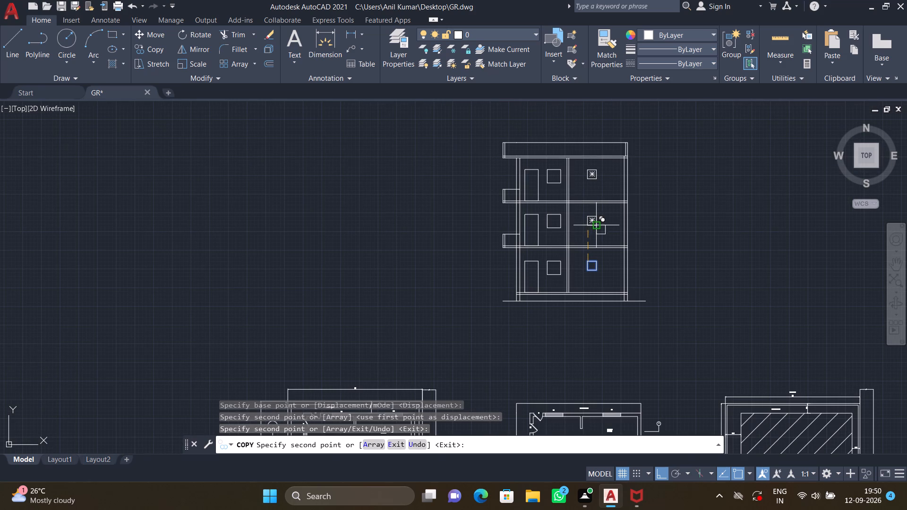
pyautogui.scroll(2, 578, 267)
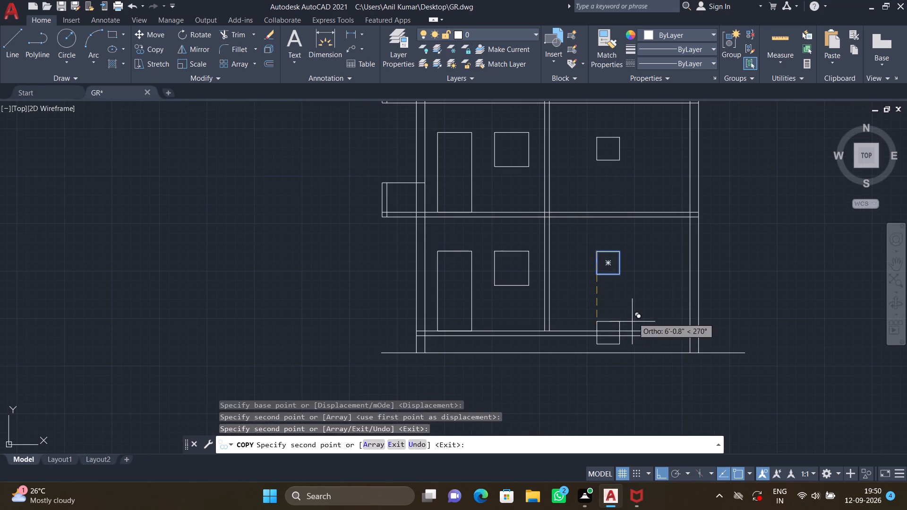
pyautogui.press('Return')
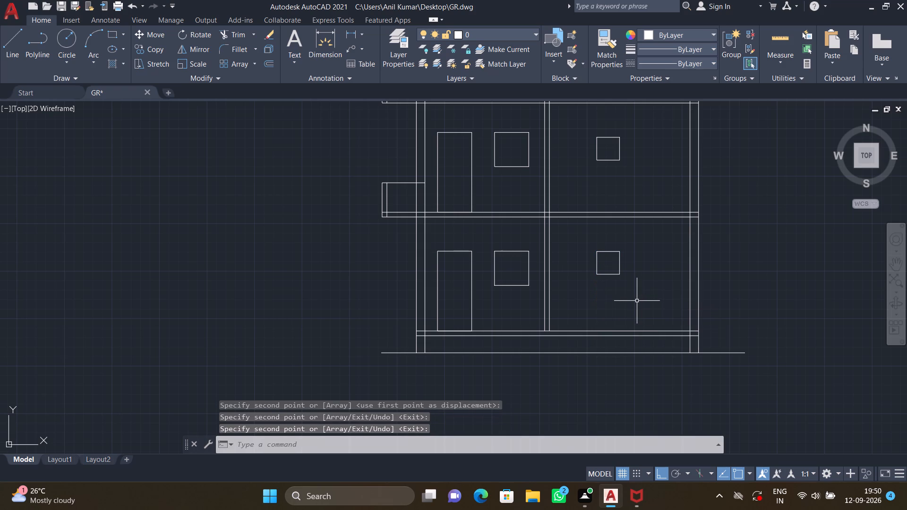
# Add the multiline text "SECTION -AA" just below the ground line, under the ground-floor 3' by 3' opening.
pyautogui.scroll(-1, 637, 301)
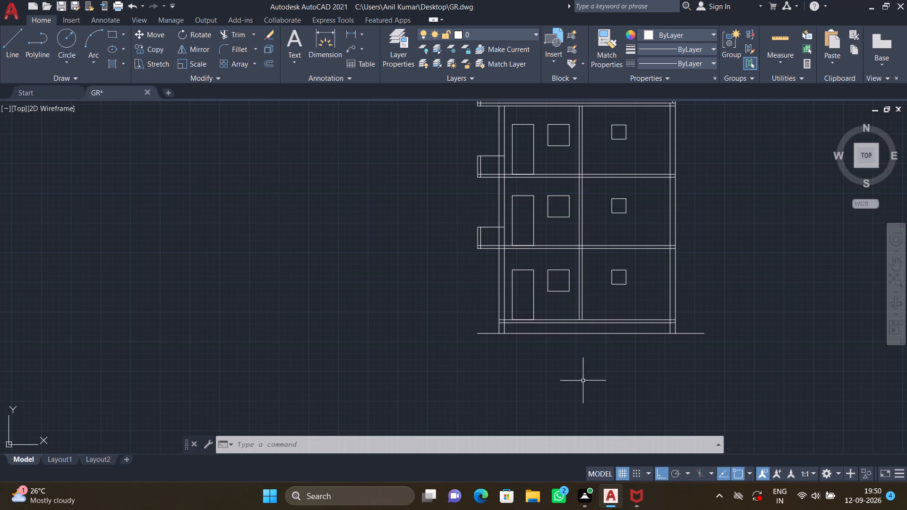
pyautogui.write('MT')
pyautogui.press('Return')
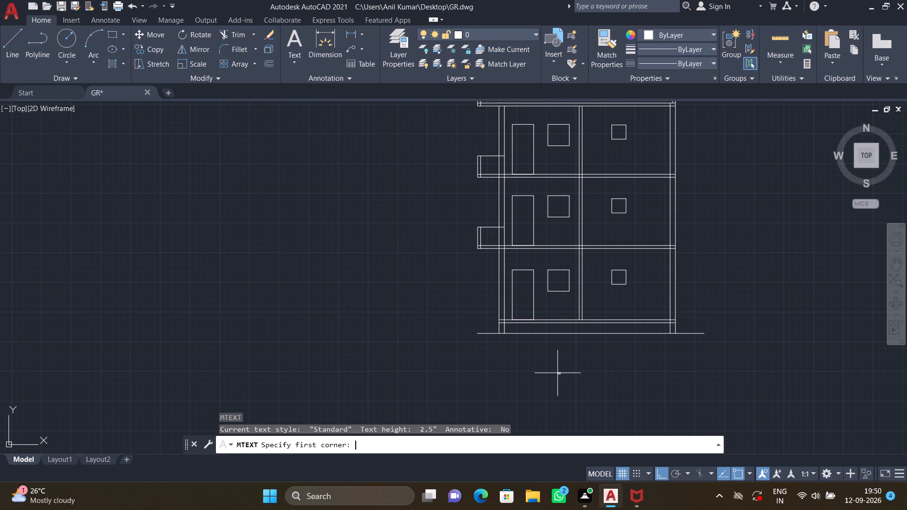
pyautogui.scroll(1, 561, 379)
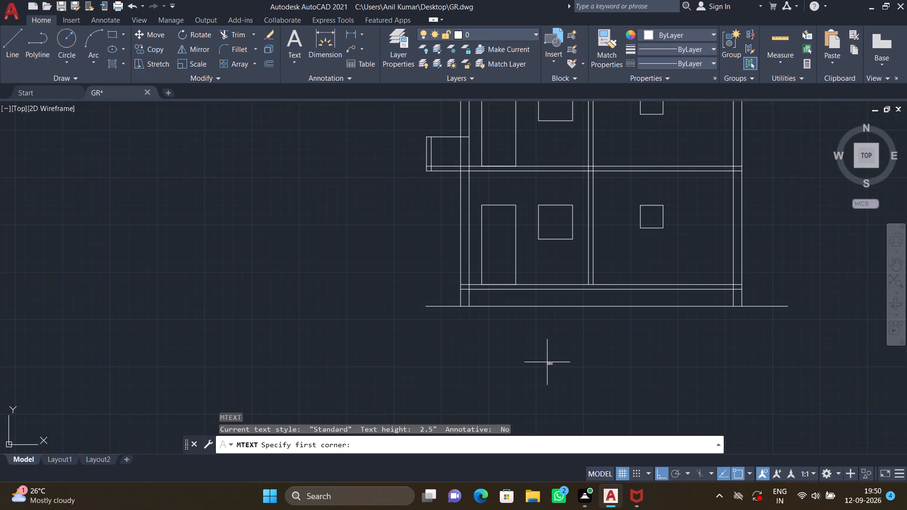
pyautogui.click(547, 362)
pyautogui.click(693, 319)
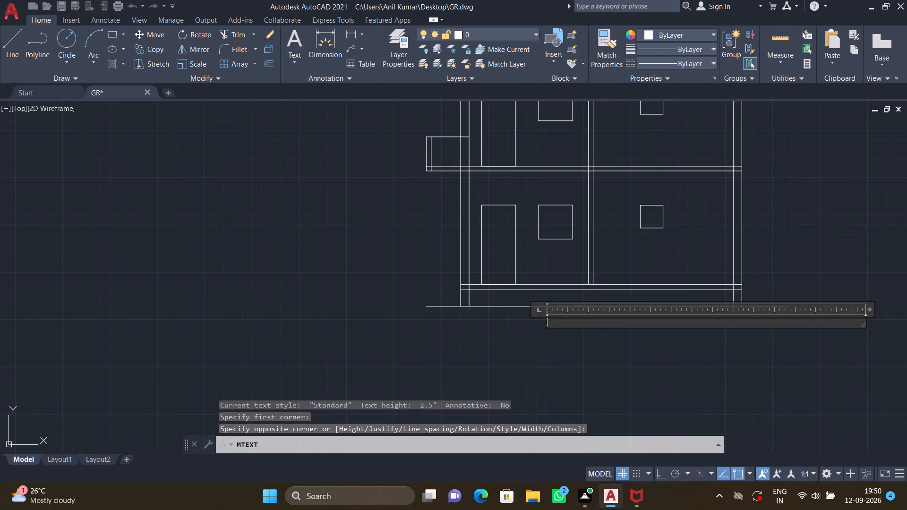
pyautogui.write('SECTION')
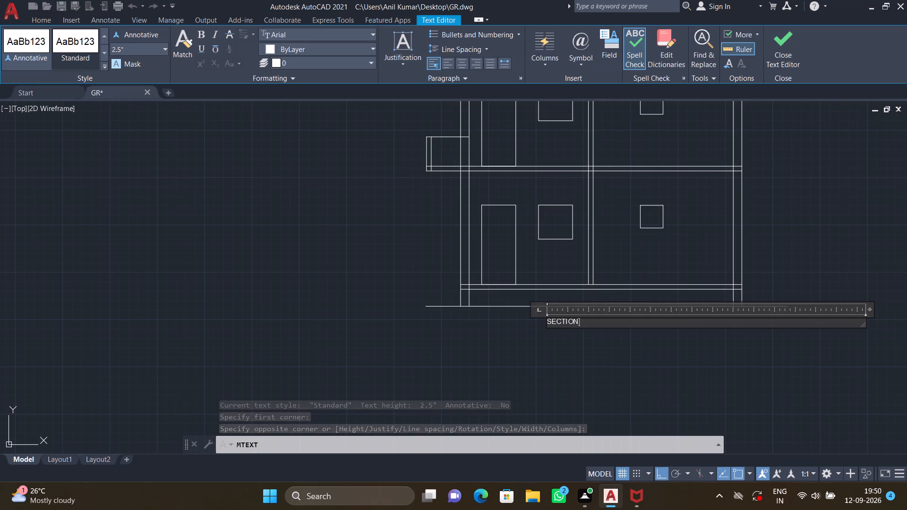
pyautogui.press('space')
pyautogui.write('-')
pyautogui.write('AA')
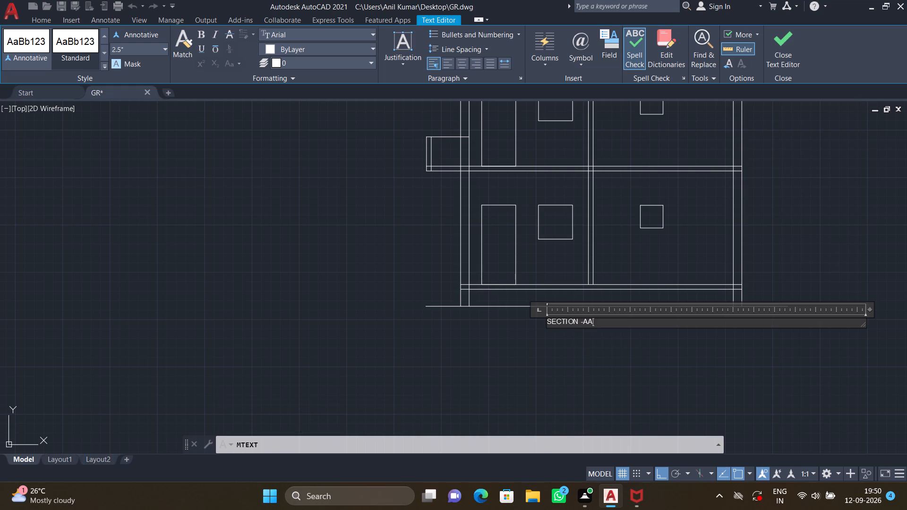
pyautogui.press('Return')
pyautogui.press('Escape')
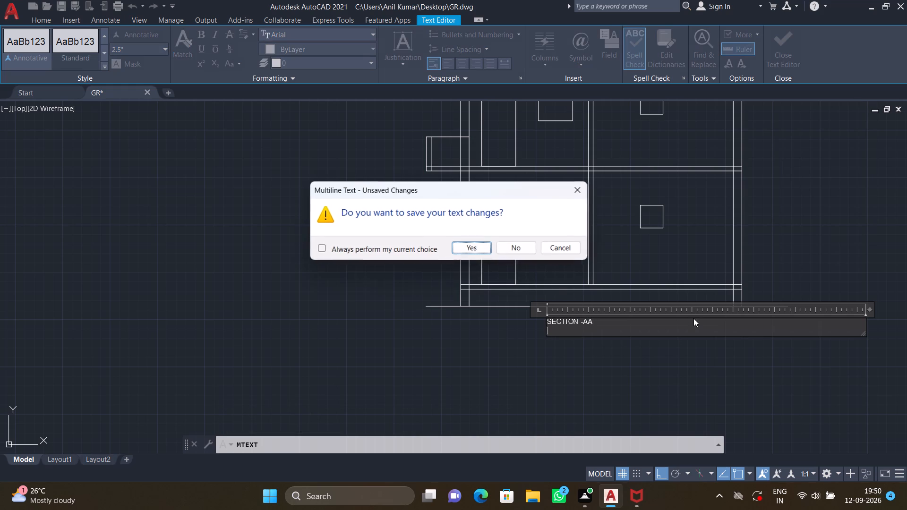
pyautogui.click(474, 247)
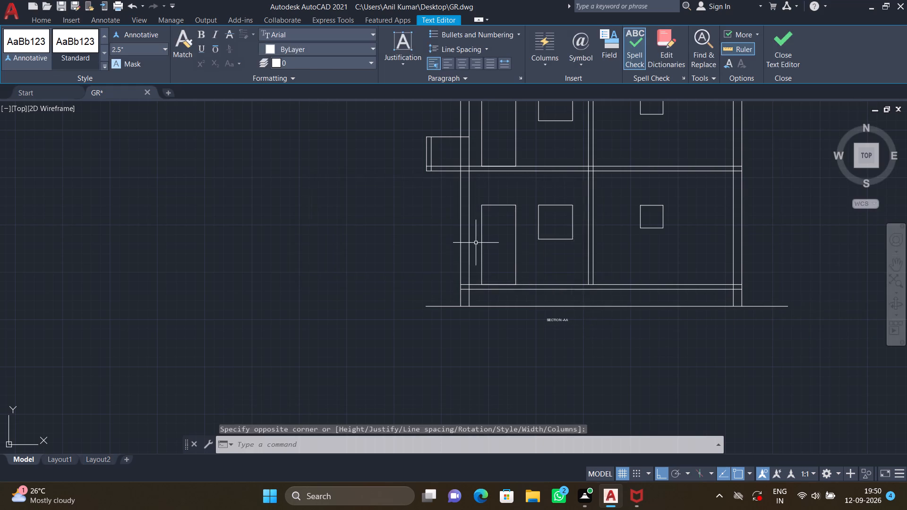
# Move the SECTION -AA title horizontally about 4' so that it starts beneath the middle wall.
pyautogui.scroll(1, 555, 326)
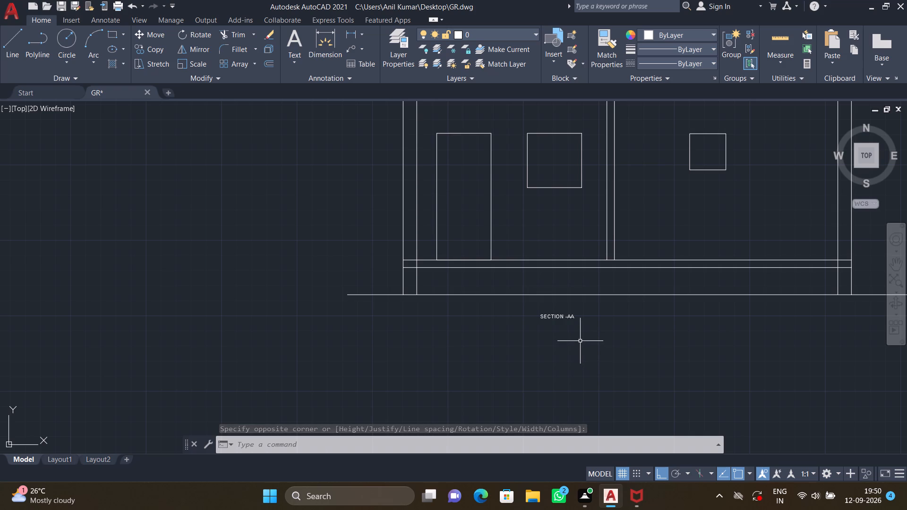
pyautogui.press('m')
pyautogui.press('Return')
pyautogui.click(570, 317)
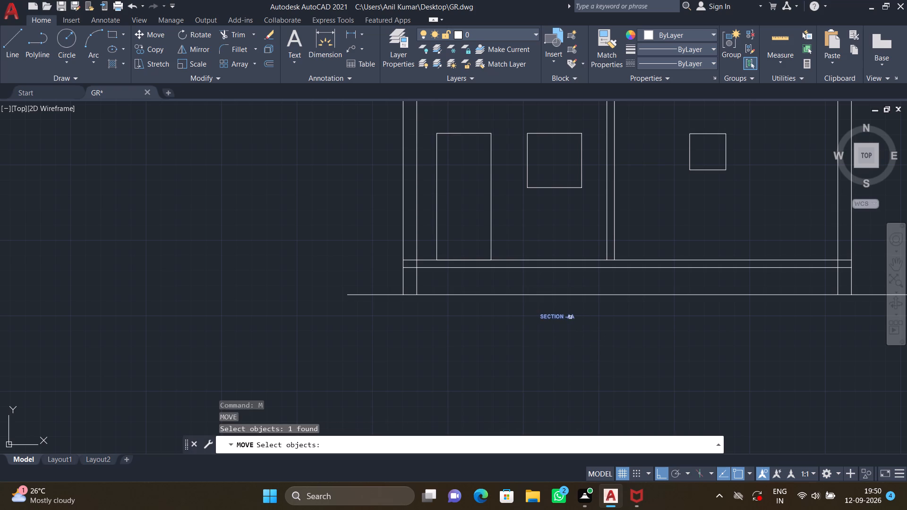
pyautogui.press('Return')
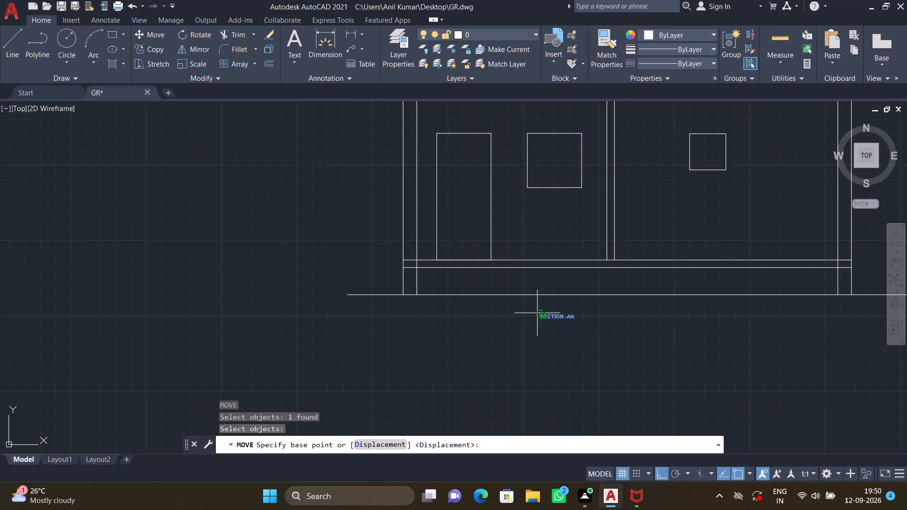
pyautogui.click(537, 313)
pyautogui.scroll(2, 611, 306)
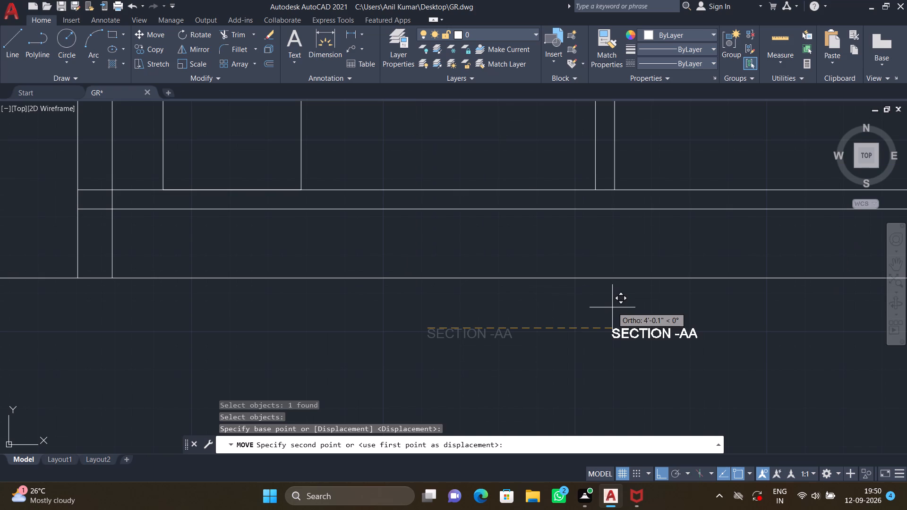
pyautogui.click(613, 313)
# Add the multiline text "FILLING" in the plinth space between the ground-floor slab and the ground line.
pyautogui.scroll(-2, 612, 311)
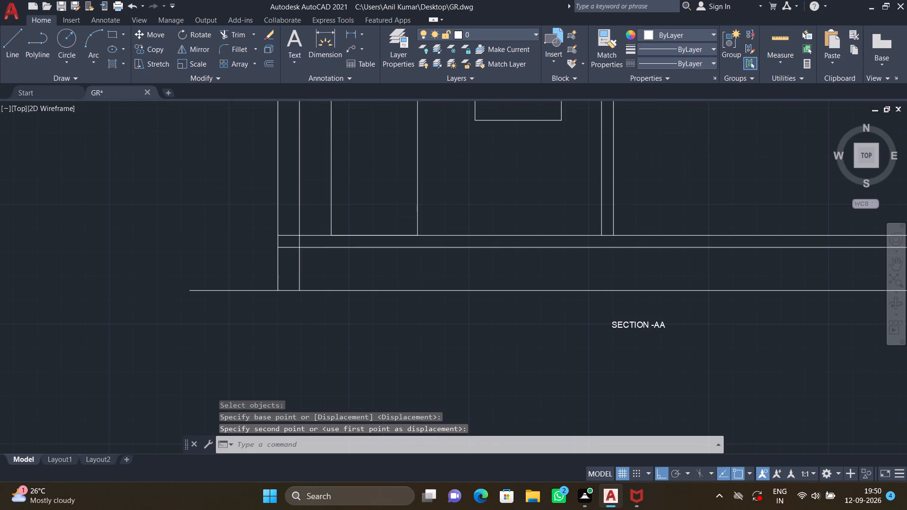
pyautogui.scroll(2, 588, 290)
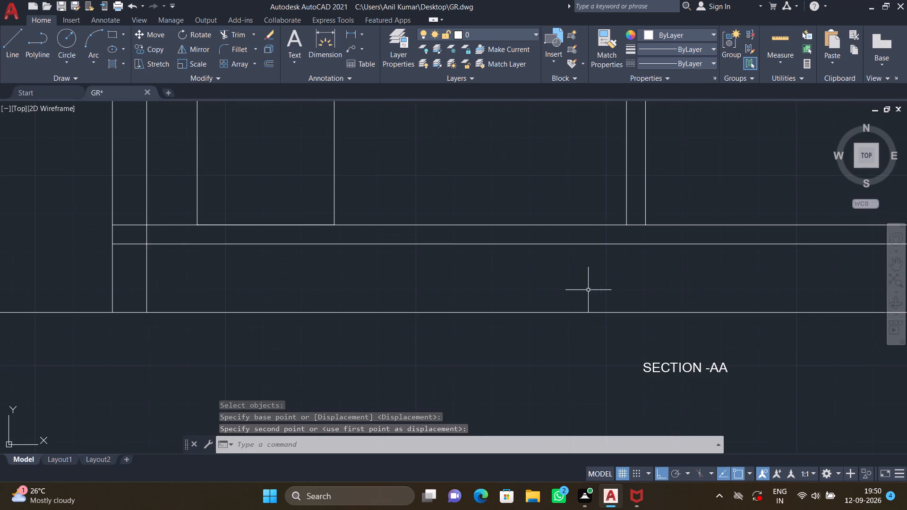
pyautogui.write('MT')
pyautogui.press('Return')
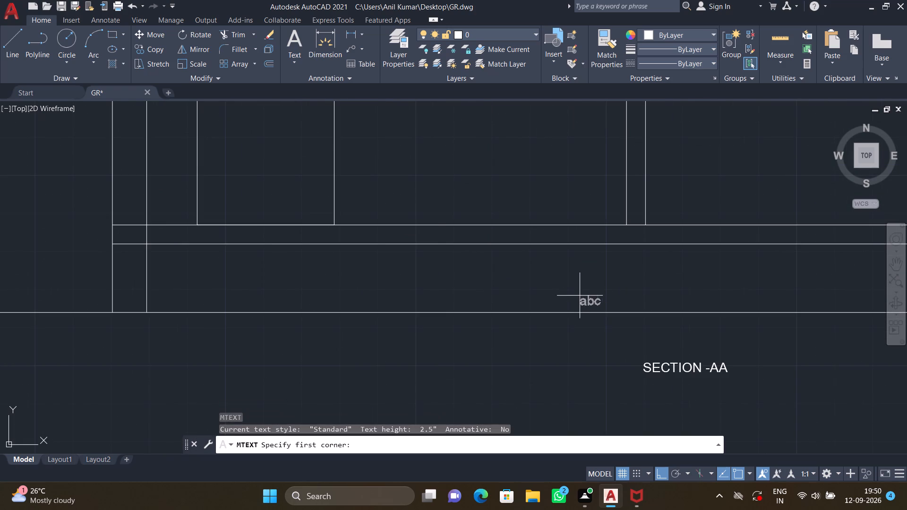
pyautogui.click(547, 297)
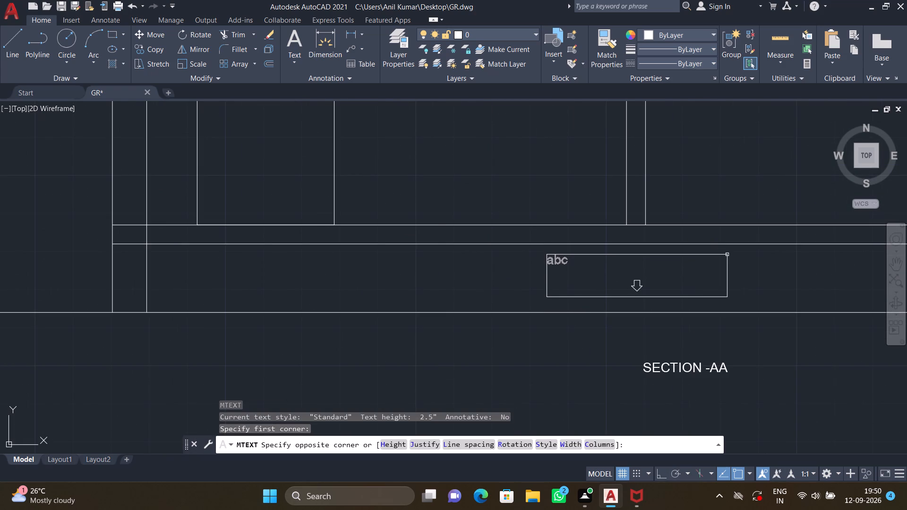
pyautogui.click(733, 260)
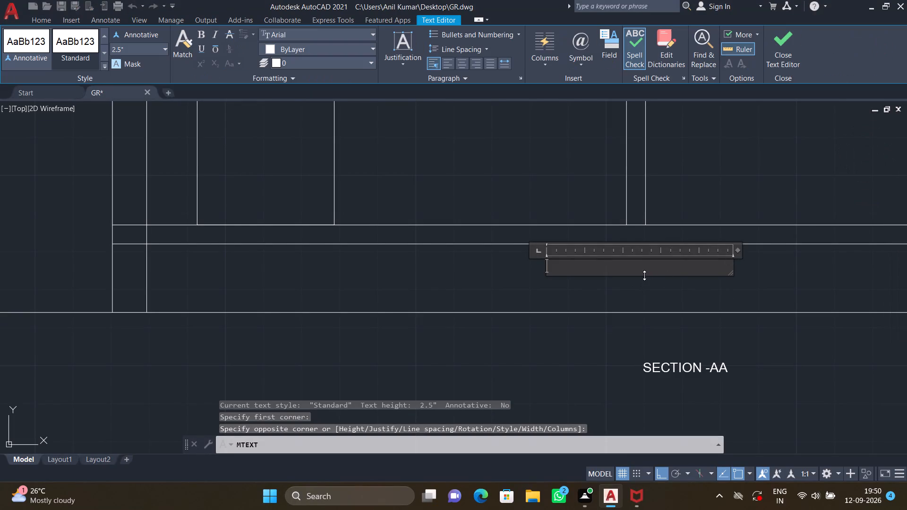
pyautogui.write('FILLING')
pyautogui.press('Return')
pyautogui.press('Escape')
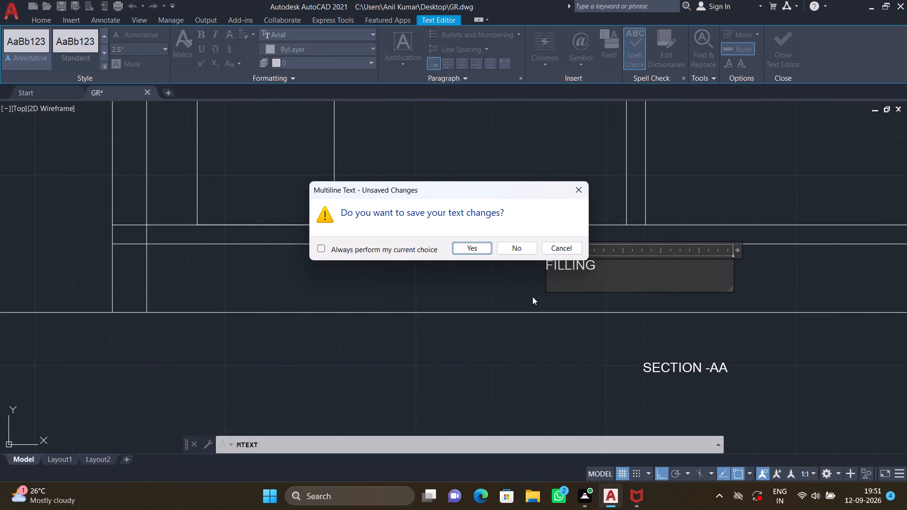
pyautogui.click(474, 250)
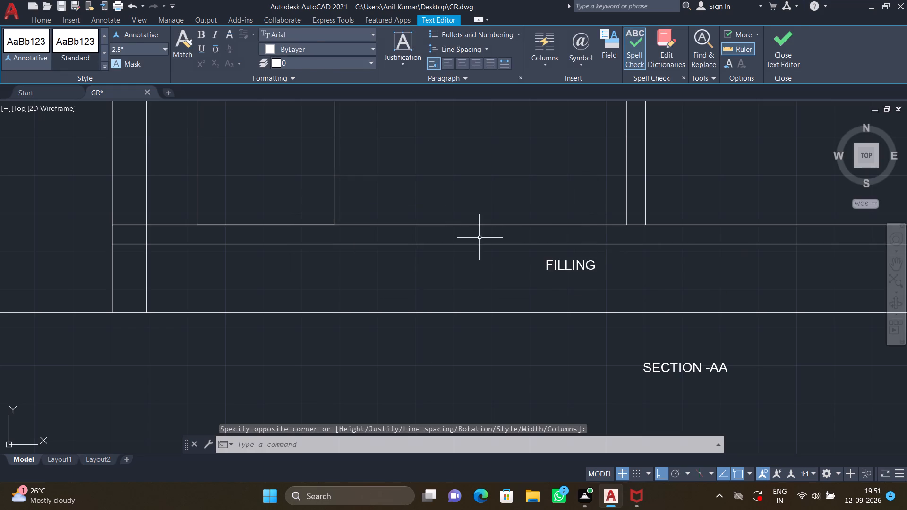
# Move the FILLING label with Ortho off to mid-height of the plinth space, just past the middle wall and above the section title.
pyautogui.scroll(-1, 504, 255)
pyautogui.press('m')
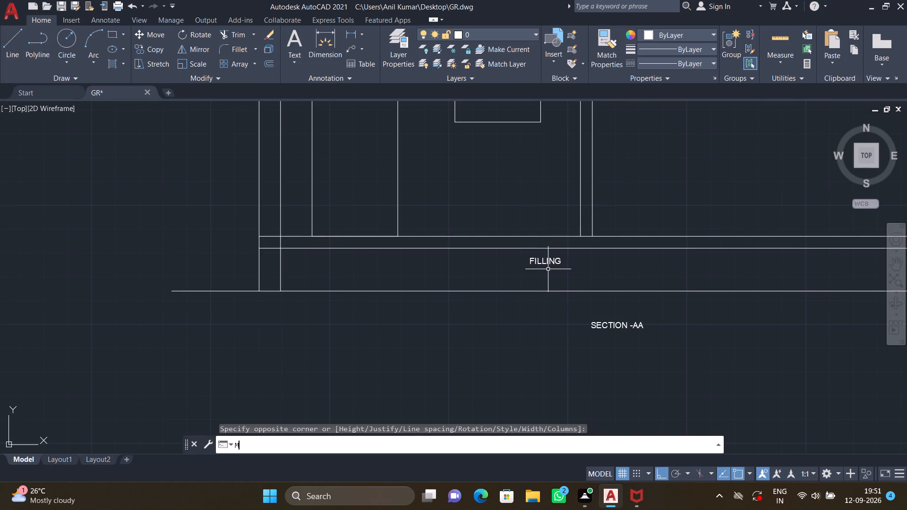
pyautogui.press('Return')
pyautogui.click(542, 263)
pyautogui.press('Return')
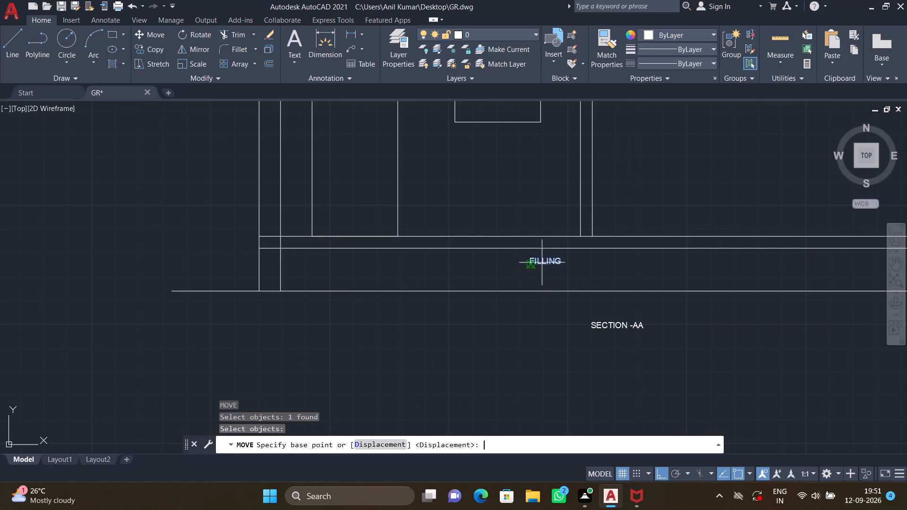
pyautogui.scroll(2, 532, 256)
pyautogui.moveTo(527, 259); pyautogui.dragTo(532, 263)
pyautogui.scroll(-2, 579, 265)
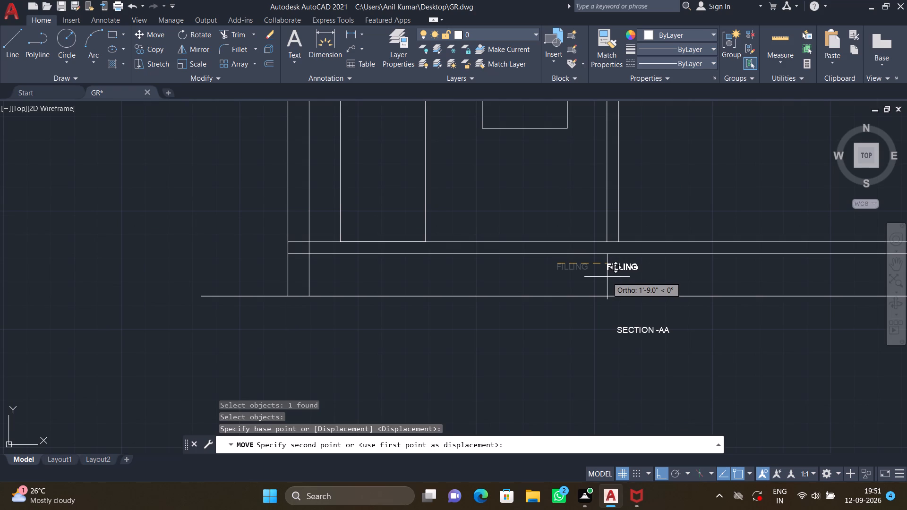
pyautogui.press('F8')
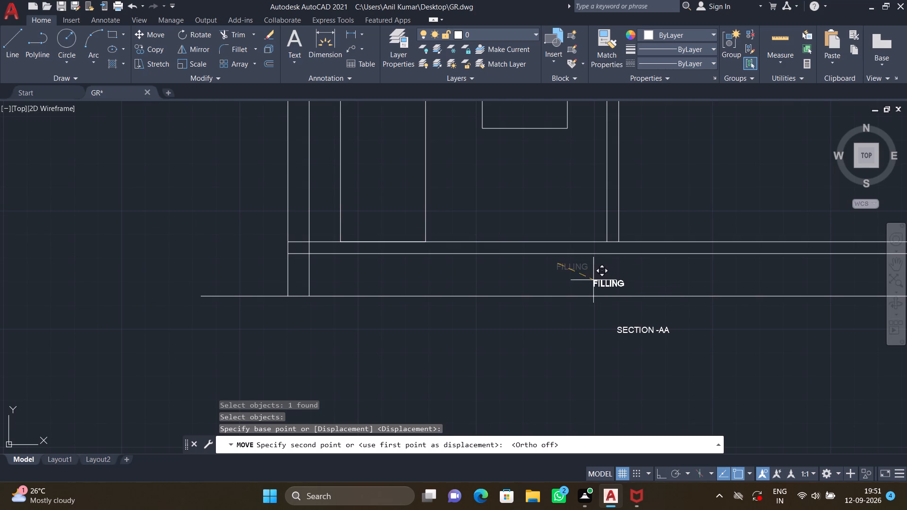
pyautogui.click(633, 272)
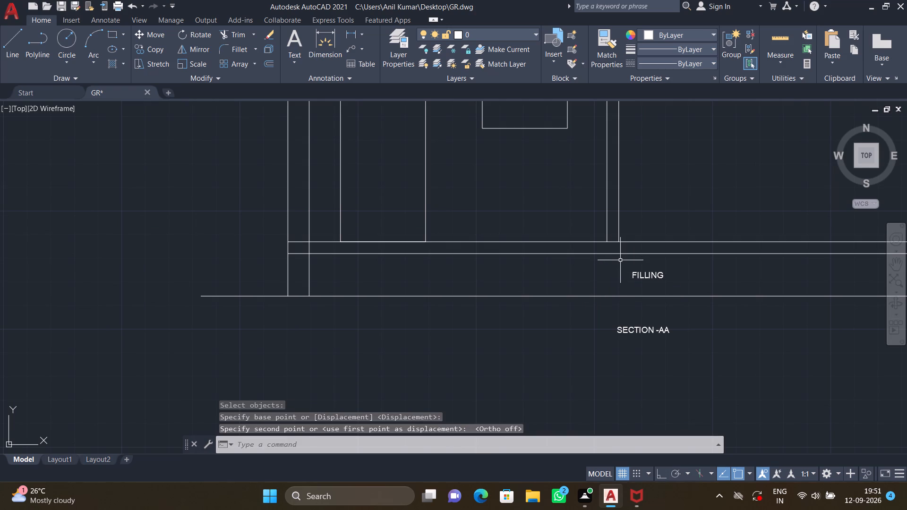
# Add the multiline text "G" outside the door-side outer wall, above the free end of the ground line.
pyautogui.scroll(-1, 540, 245)
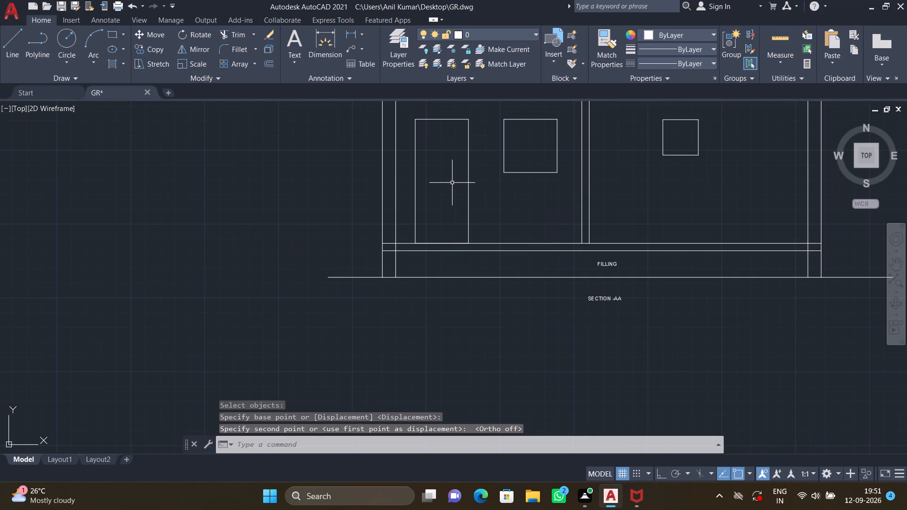
pyautogui.scroll(2, 353, 259)
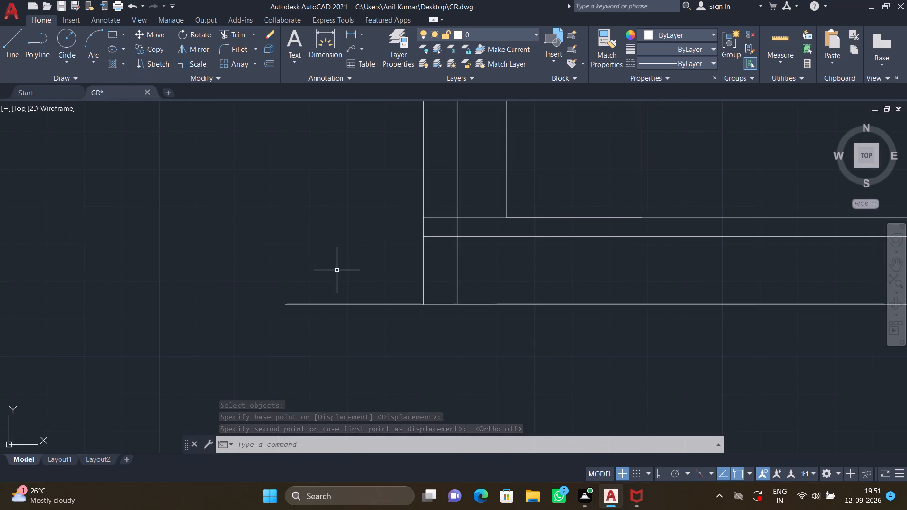
pyautogui.press('m')
pyautogui.press('t')
pyautogui.press('Return')
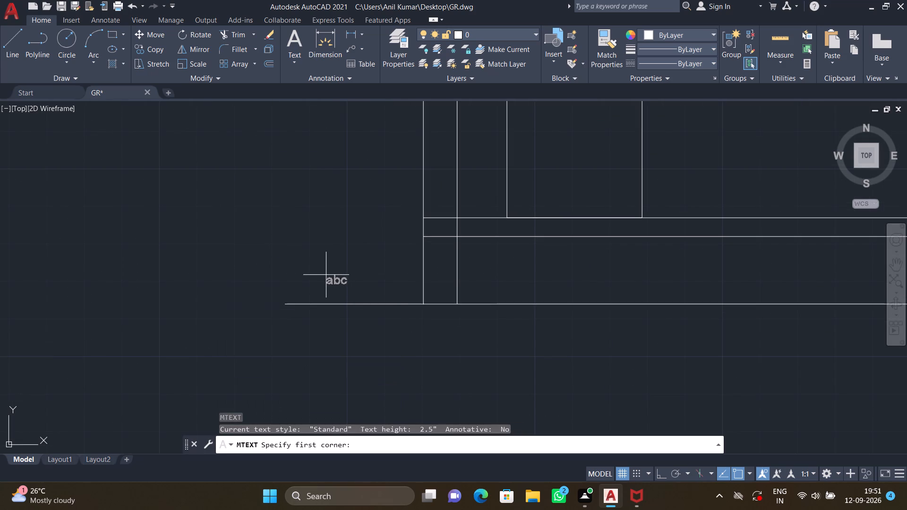
pyautogui.click(315, 277)
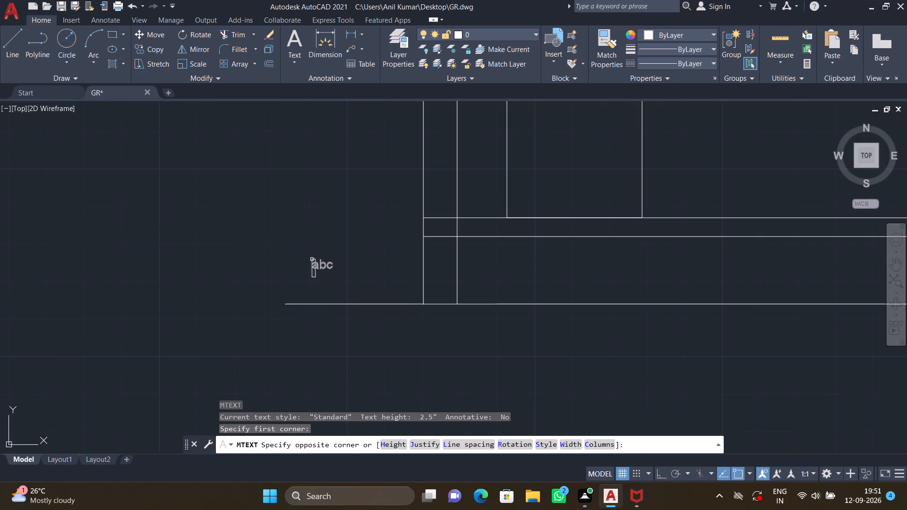
pyautogui.click(379, 232)
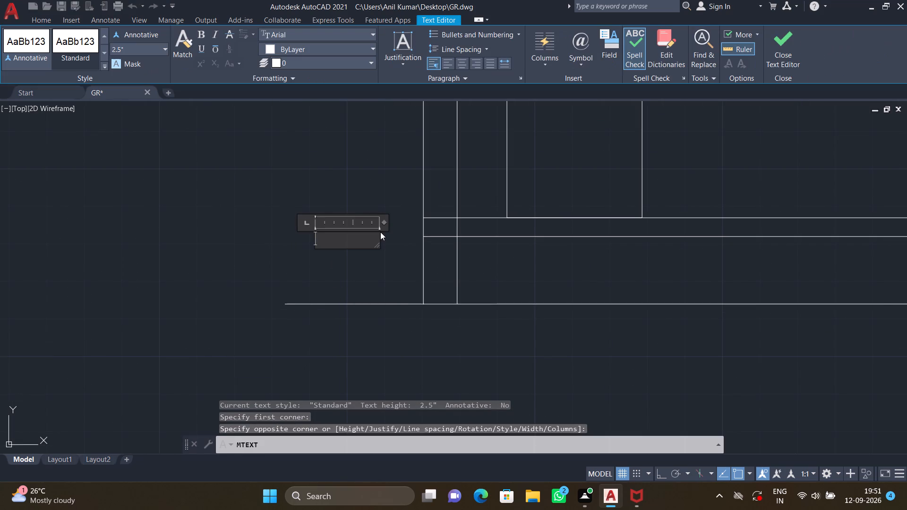
pyautogui.press('g')
pyautogui.press('Return')
pyautogui.press('Escape')
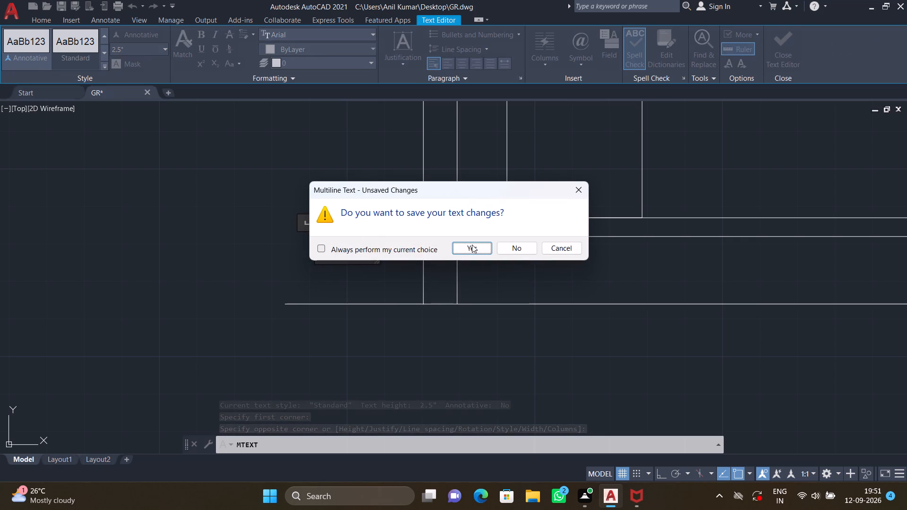
pyautogui.click(472, 245)
# Move the G label down to just above the ground line, between the line's free end and the door-side outer wall.
pyautogui.press('m')
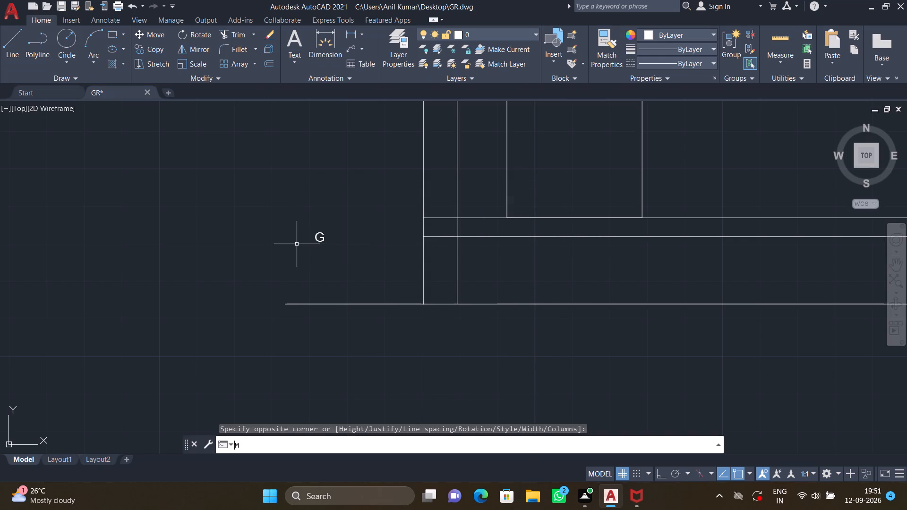
pyautogui.press('Return')
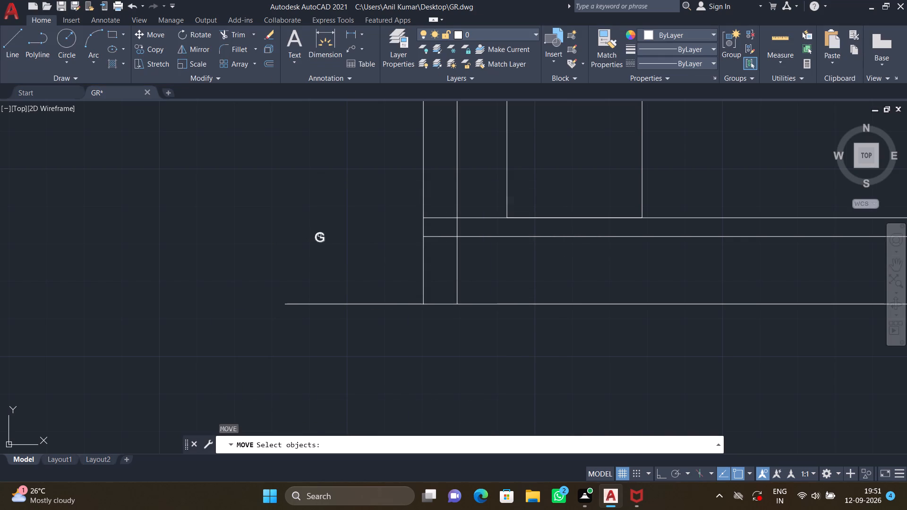
pyautogui.click(319, 235)
pyautogui.press('Return')
pyautogui.moveTo(316, 233); pyautogui.dragTo(317, 234)
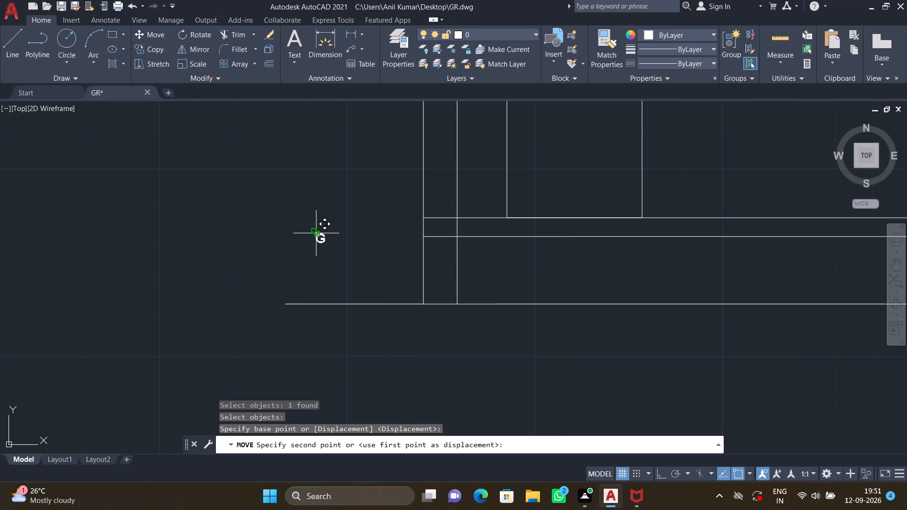
pyautogui.moveTo(317, 234); pyautogui.dragTo(320, 246)
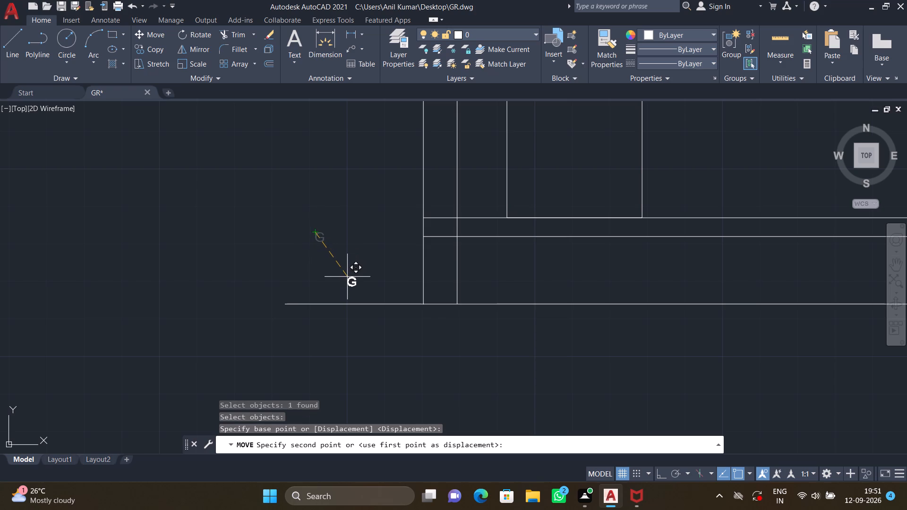
pyautogui.click(350, 280)
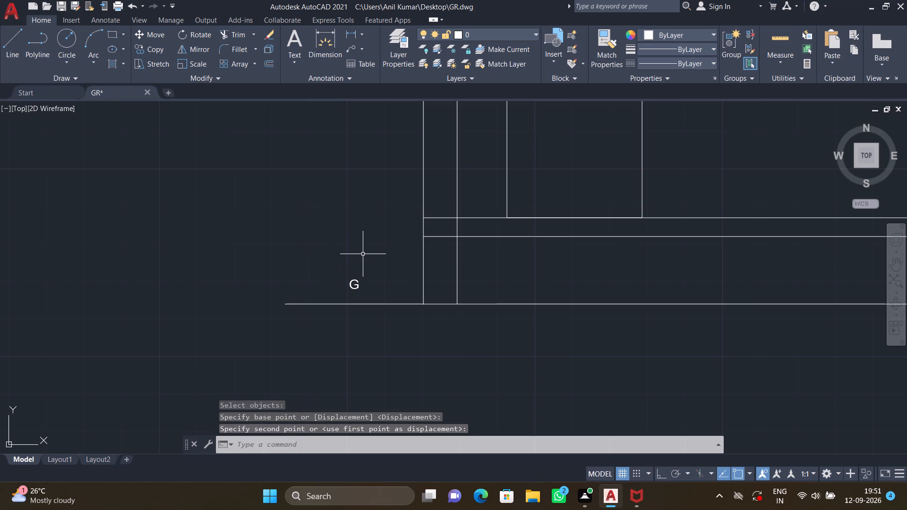
# Add the multiline text "L" outside the opposite outer wall, above the other free end of the ground line.
pyautogui.scroll(-2, 367, 247)
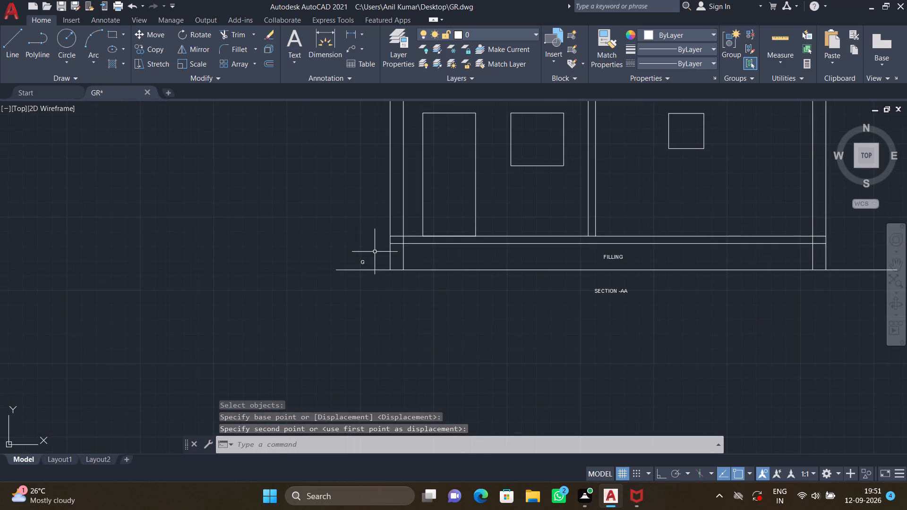
pyautogui.moveTo(405, 251); pyautogui.dragTo(261, 259, button='middle')
pyautogui.scroll(1, 693, 257)
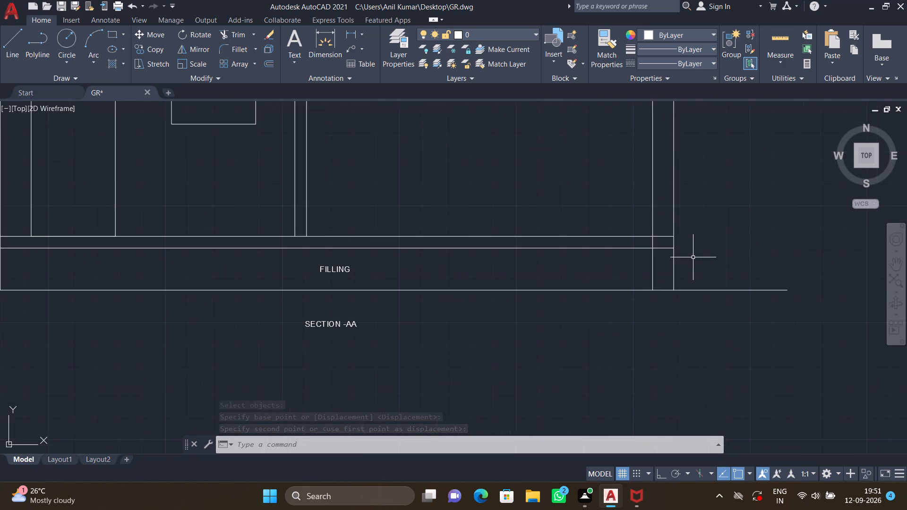
pyautogui.press('m')
pyautogui.press('t')
pyautogui.press('Return')
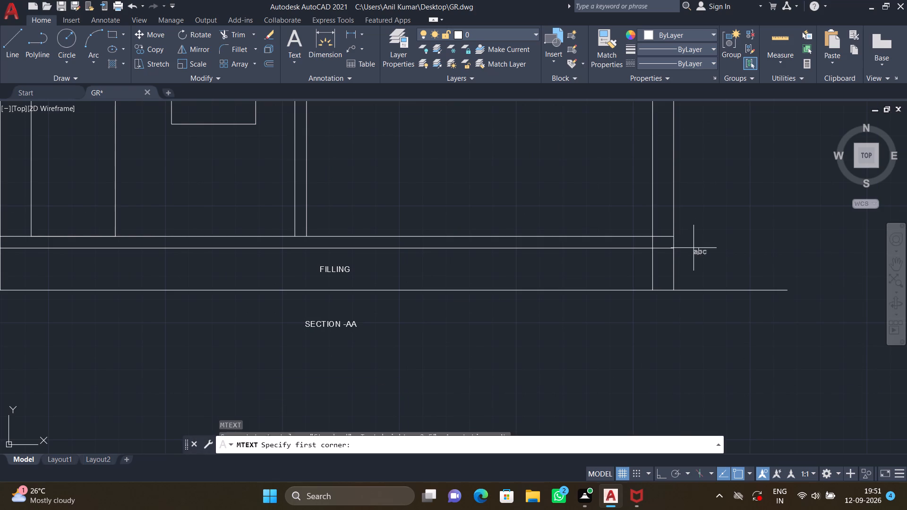
pyautogui.click(718, 274)
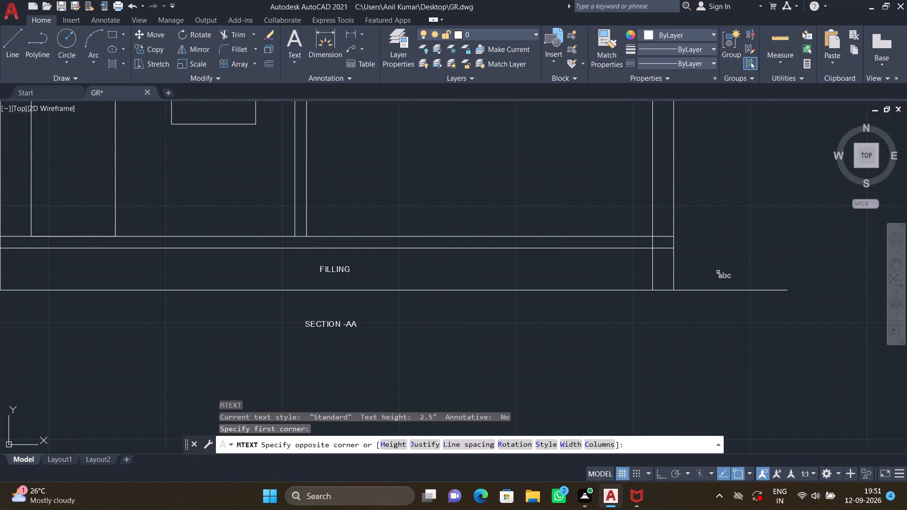
pyautogui.click(751, 243)
pyautogui.press('l')
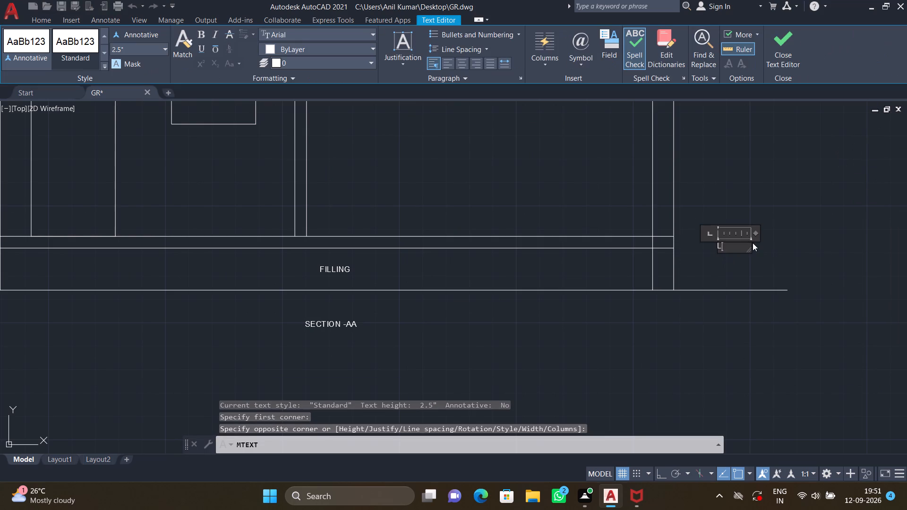
pyautogui.press('Return')
pyautogui.press('Escape')
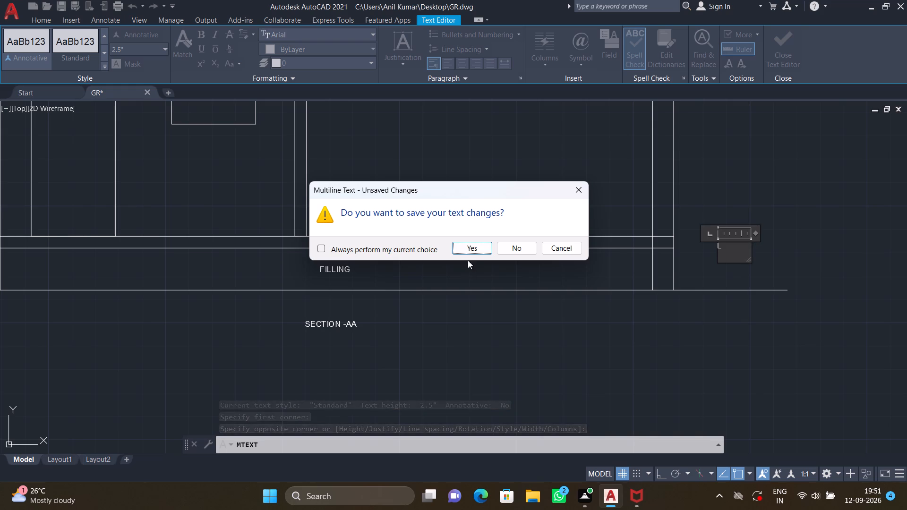
pyautogui.click(471, 247)
# Move the L label down to just above the ground line, slightly closer to the outer wall.
pyautogui.scroll(1, 737, 251)
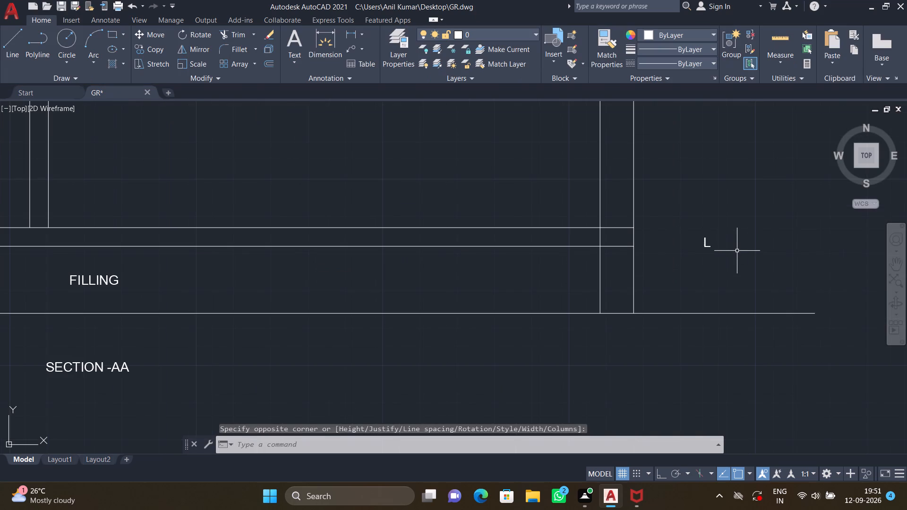
pyautogui.press('m')
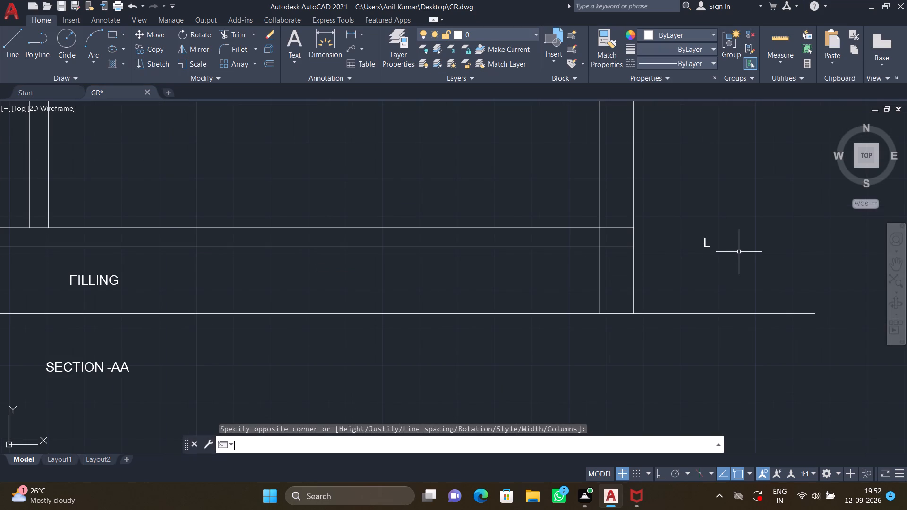
pyautogui.press('Return')
pyautogui.click(705, 247)
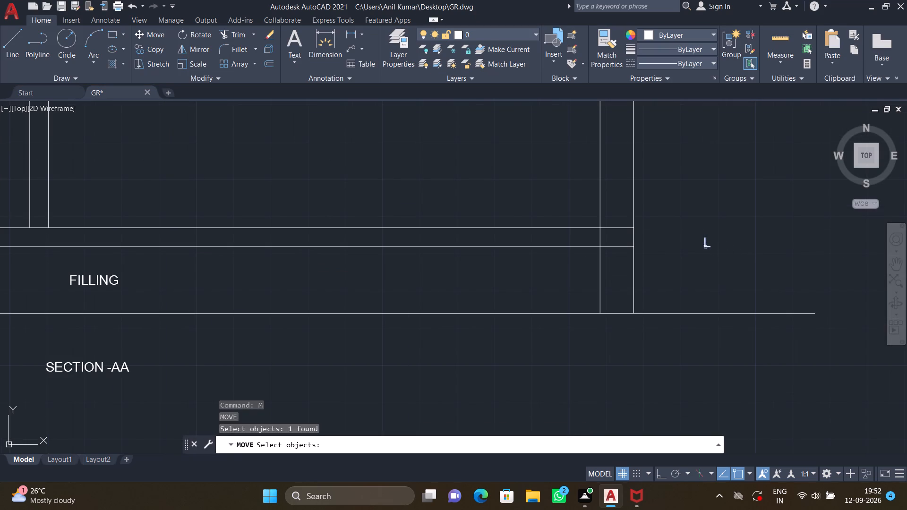
pyautogui.press('Return')
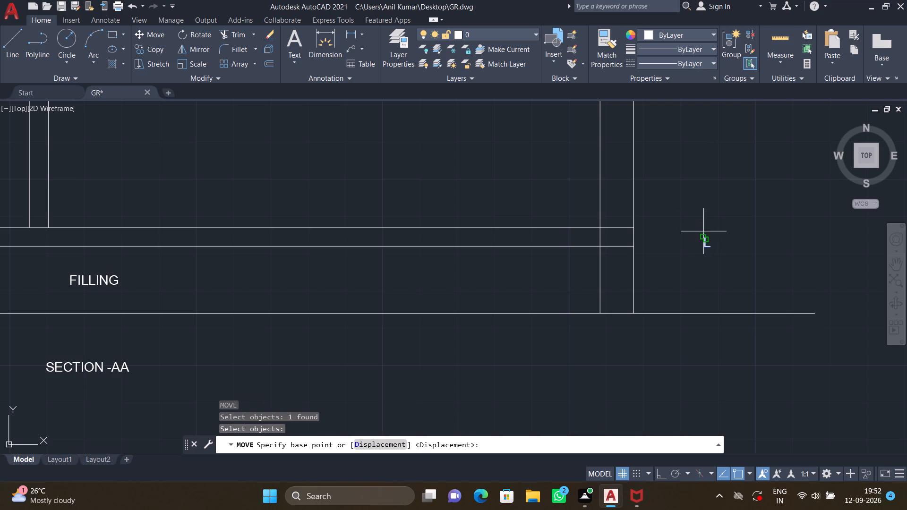
pyautogui.click(704, 236)
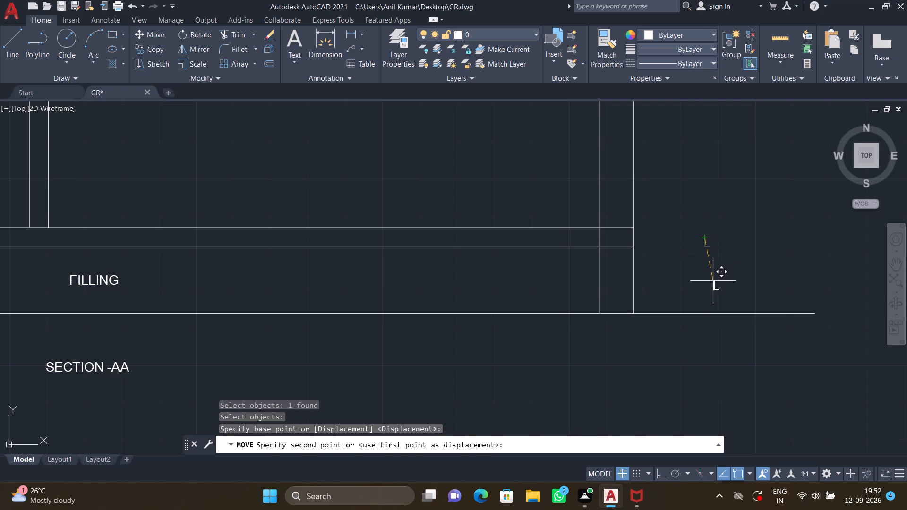
pyautogui.click(694, 285)
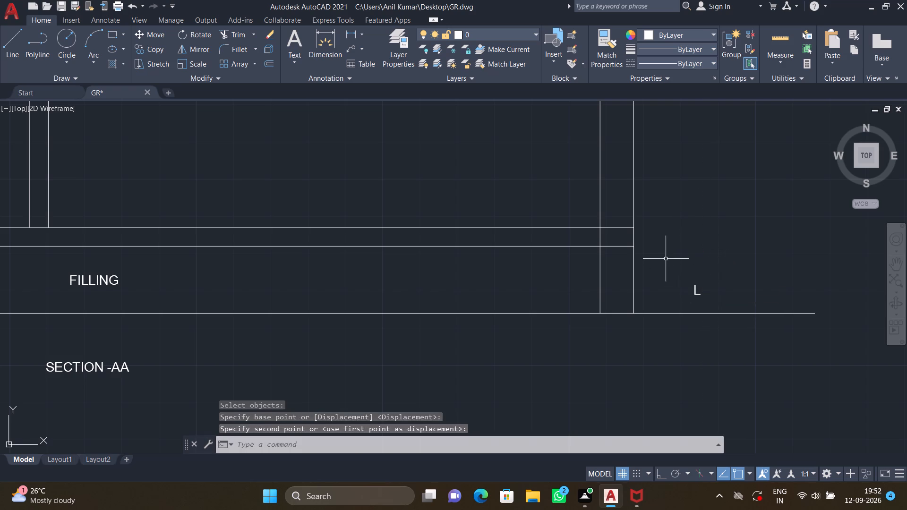
# Add the multiline text "R C C SLAB" on the ground floor, between the door and the slab above it.
pyautogui.scroll(-1, 664, 255)
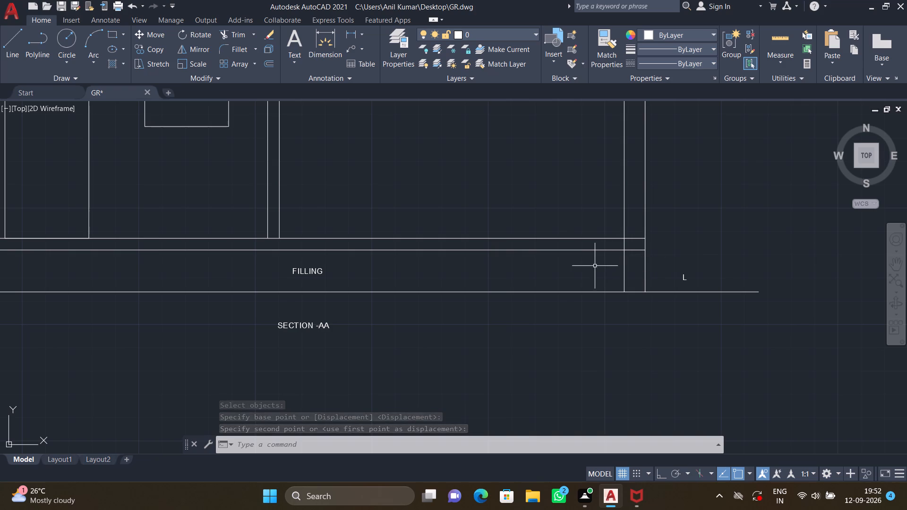
pyautogui.scroll(-2, 428, 252)
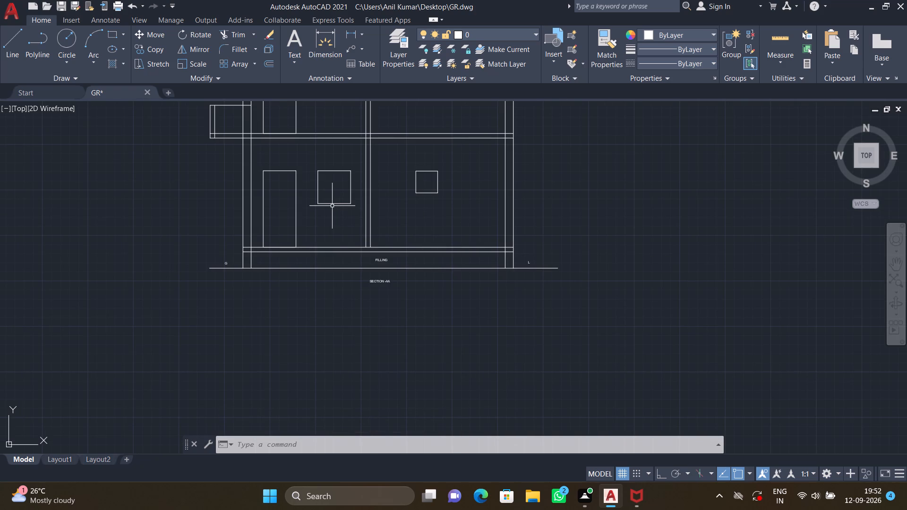
pyautogui.scroll(-2, 288, 154)
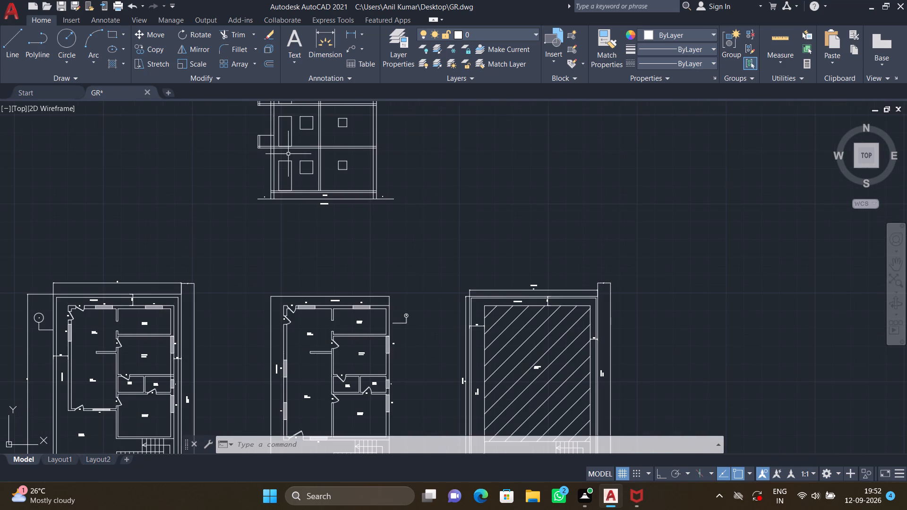
pyautogui.moveTo(288, 153); pyautogui.dragTo(416, 178, button='middle')
pyautogui.scroll(3, 402, 178)
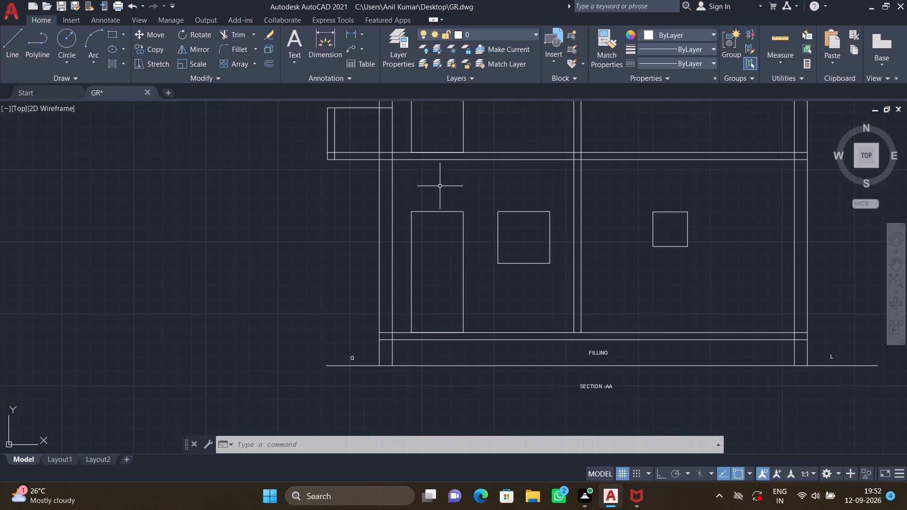
pyautogui.write('MT')
pyautogui.press('Return')
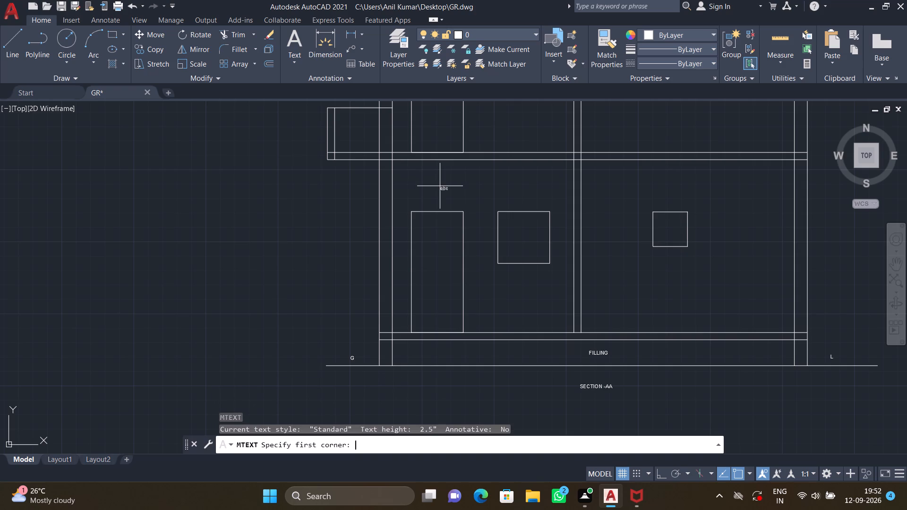
pyautogui.click(418, 196)
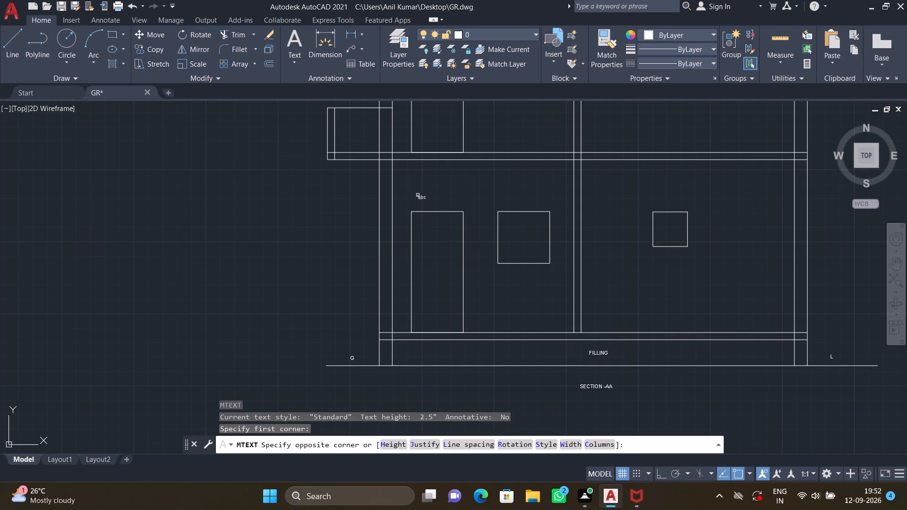
pyautogui.click(521, 171)
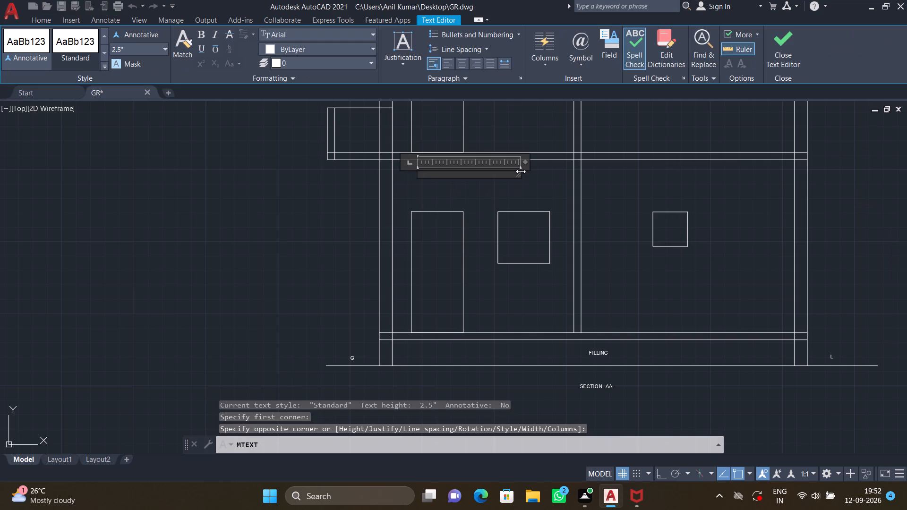
pyautogui.write('R C')
pyautogui.press('space')
pyautogui.write('C')
pyautogui.press('space')
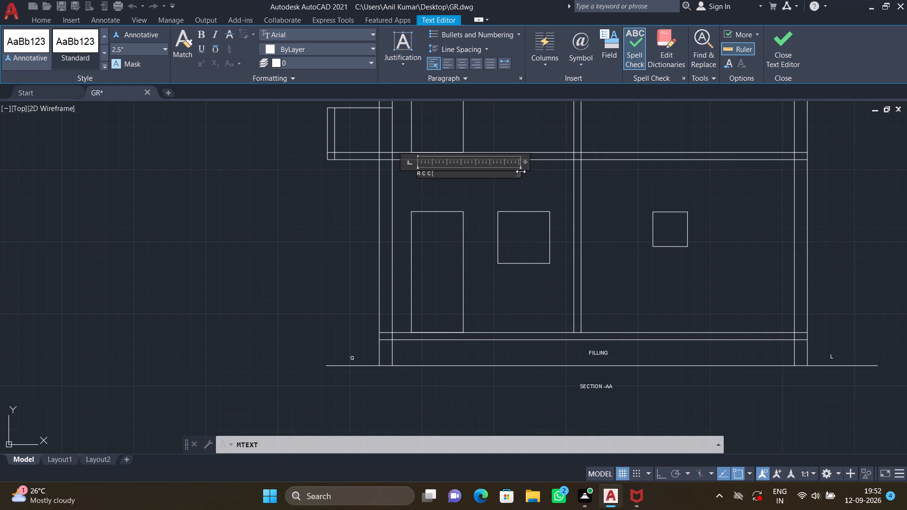
pyautogui.write('SLAB')
pyautogui.press('Return')
pyautogui.press('Escape')
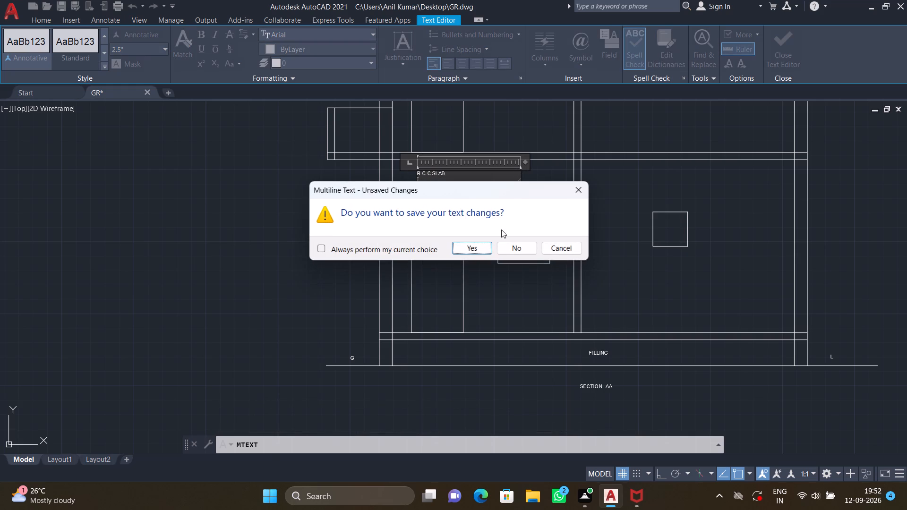
pyautogui.click(480, 246)
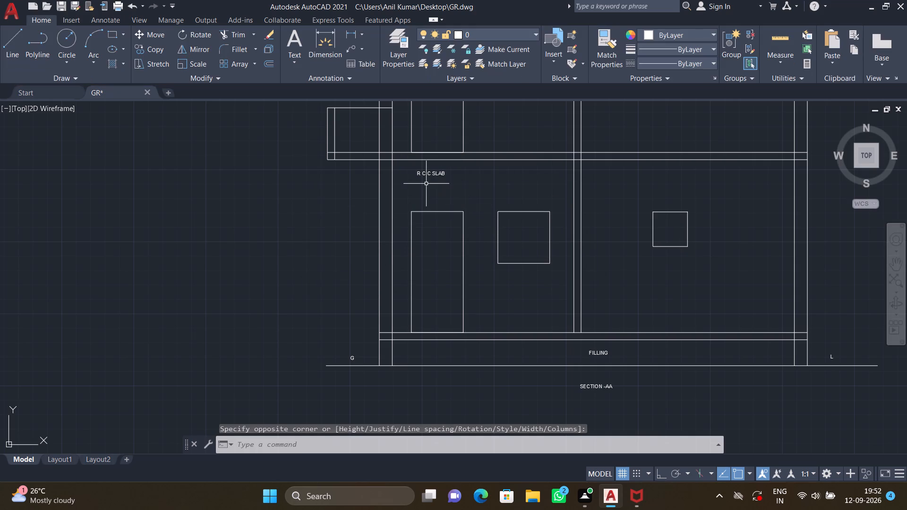
# Move the R C C SLAB label diagonally down, midway between the slab's underside and the ground-floor door head.
pyautogui.scroll(2, 426, 180)
pyautogui.press('m')
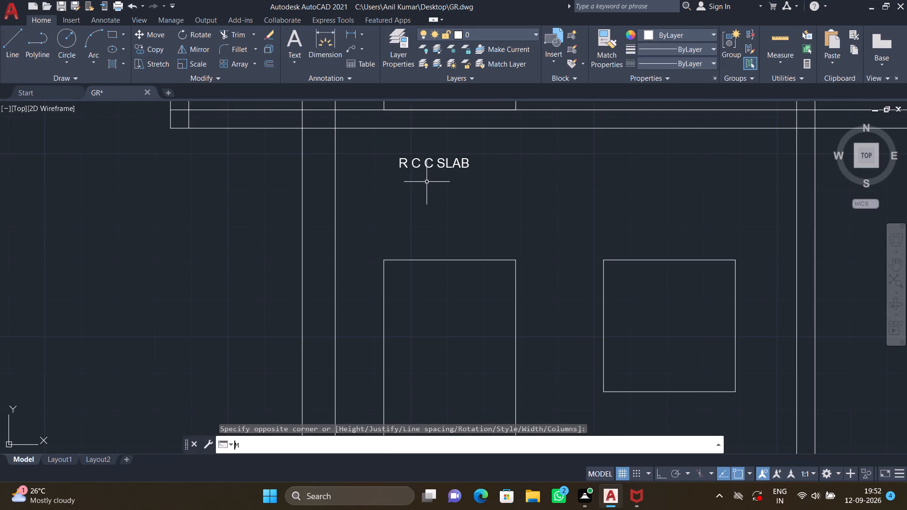
pyautogui.press('Return')
pyautogui.click(431, 164)
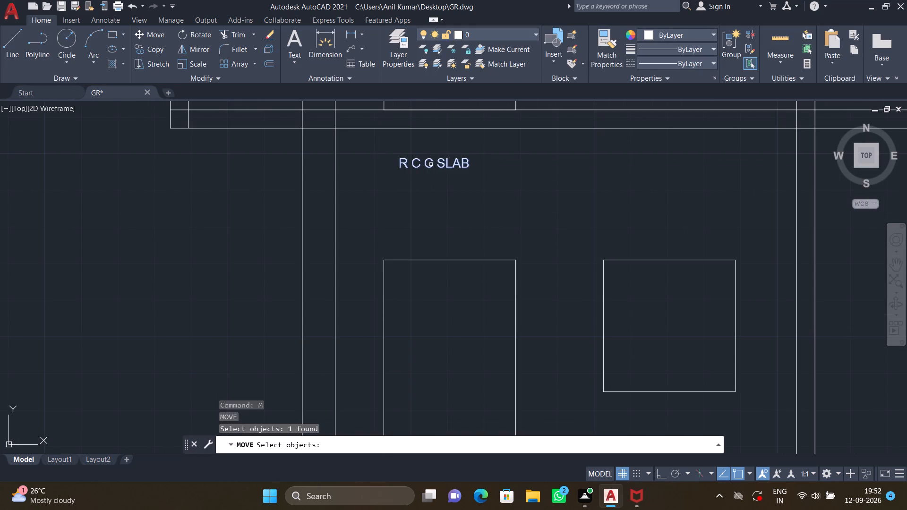
pyautogui.press('Return')
pyautogui.click(399, 160)
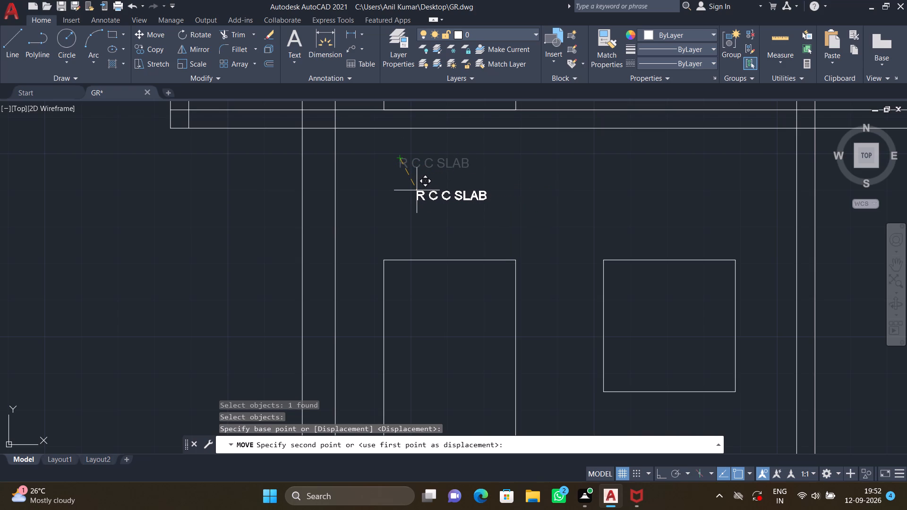
pyautogui.click(441, 191)
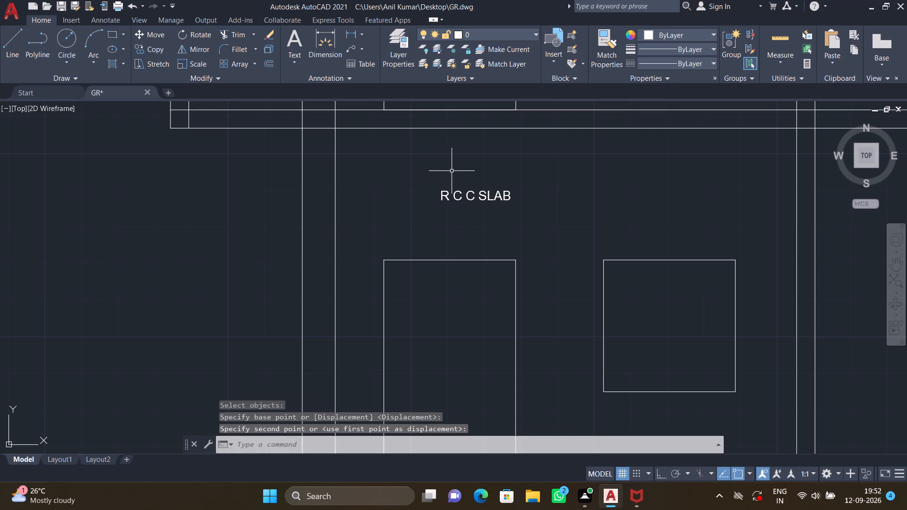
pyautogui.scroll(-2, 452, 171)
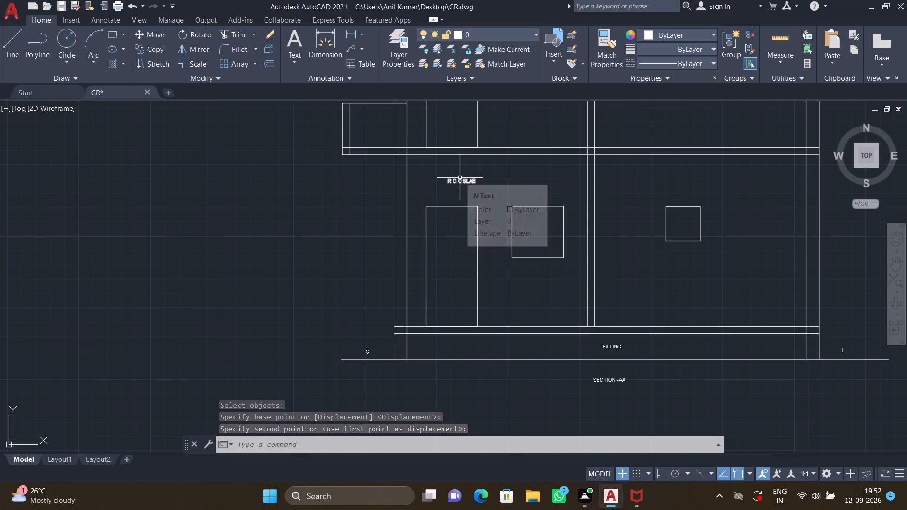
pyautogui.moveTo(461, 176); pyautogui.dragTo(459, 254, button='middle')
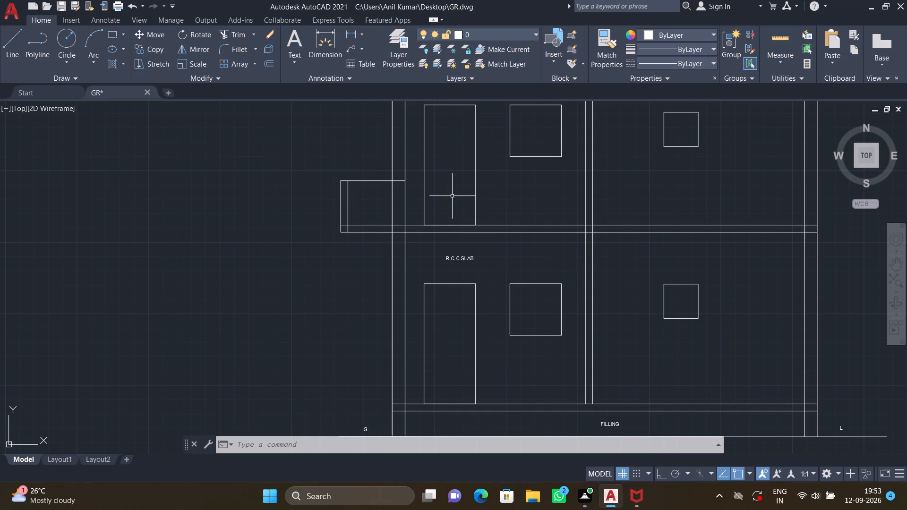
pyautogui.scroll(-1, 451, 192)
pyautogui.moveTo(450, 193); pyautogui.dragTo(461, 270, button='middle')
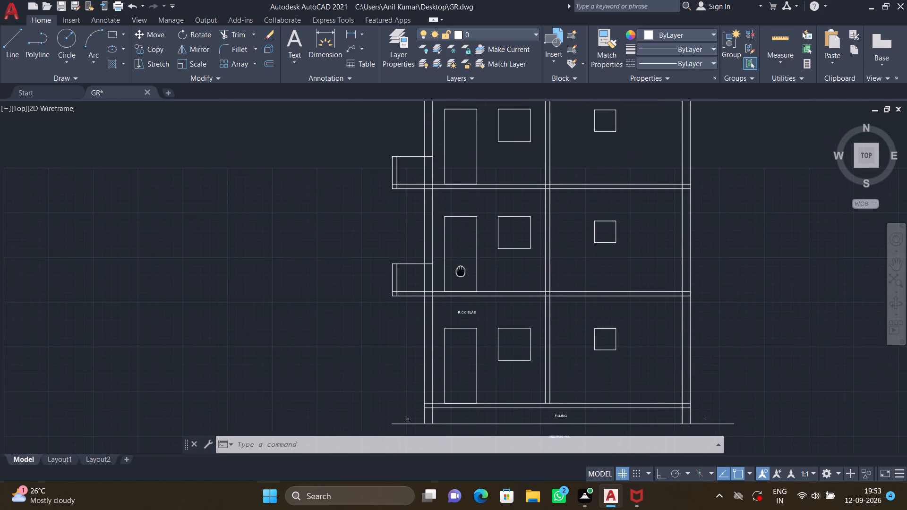
# Add the multiline text "R C C SLAB" on the first floor, between the door head and the slab above it.
pyautogui.moveTo(461, 270); pyautogui.dragTo(461, 271, button='middle')
pyautogui.scroll(2, 449, 202)
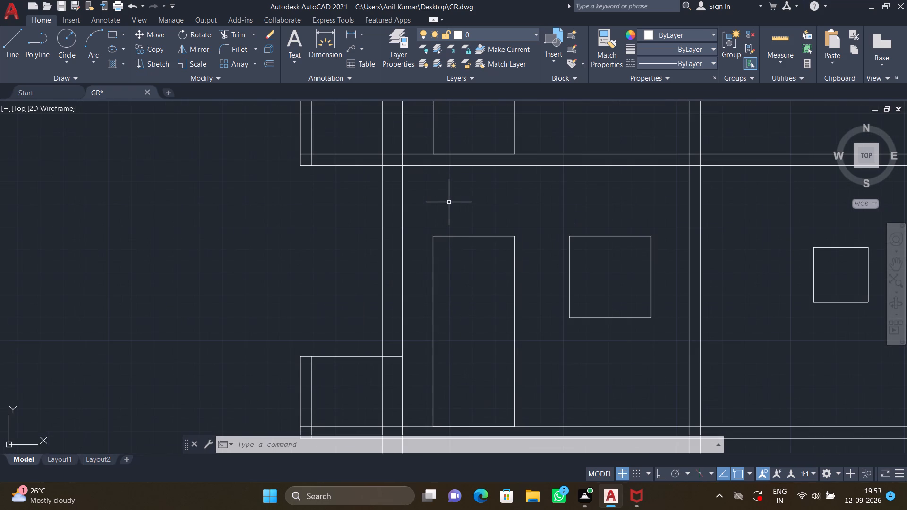
pyautogui.write('MT')
pyautogui.press('Return')
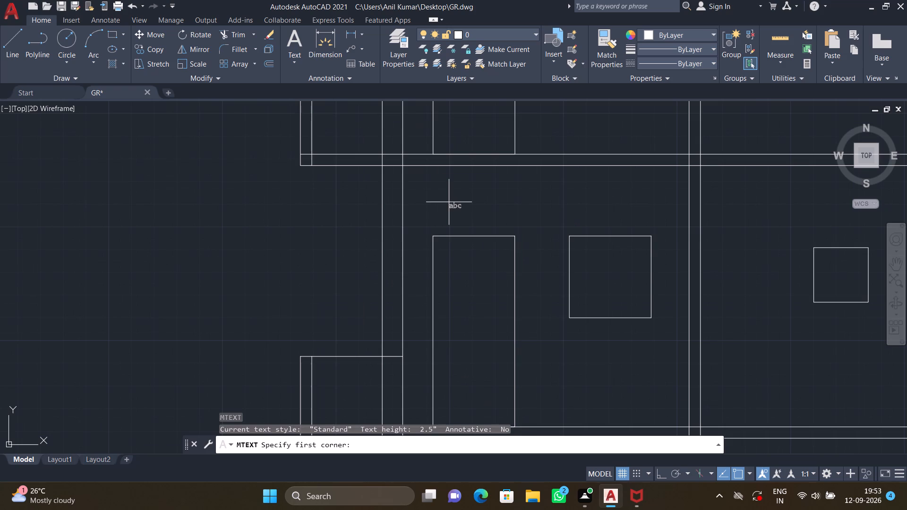
pyautogui.click(447, 214)
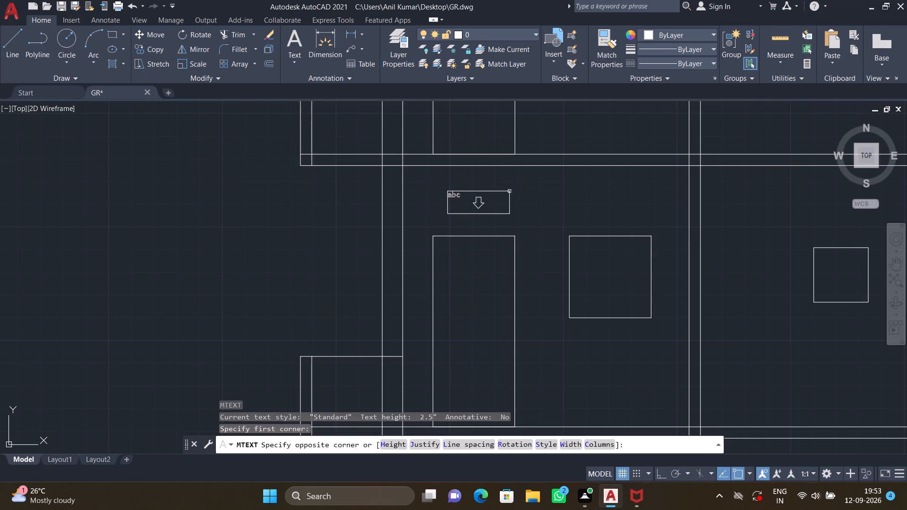
pyautogui.click(572, 182)
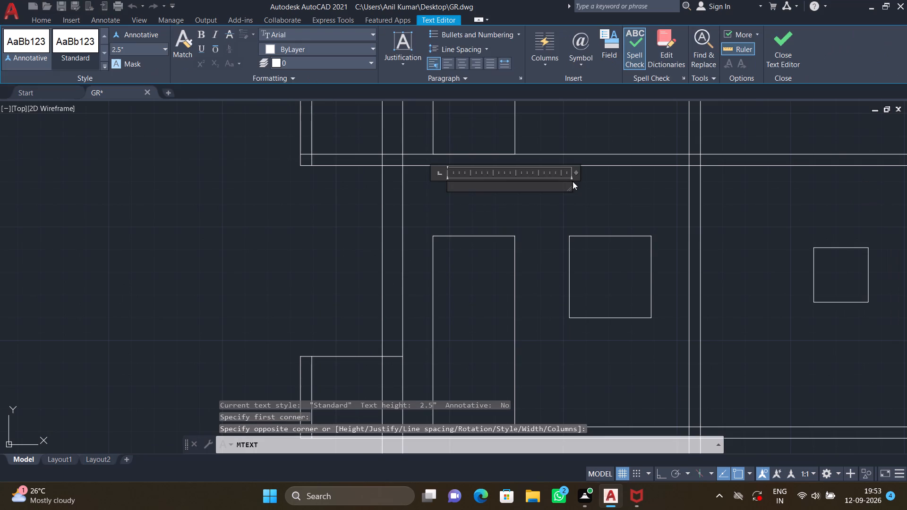
pyautogui.press('r')
pyautogui.press('space')
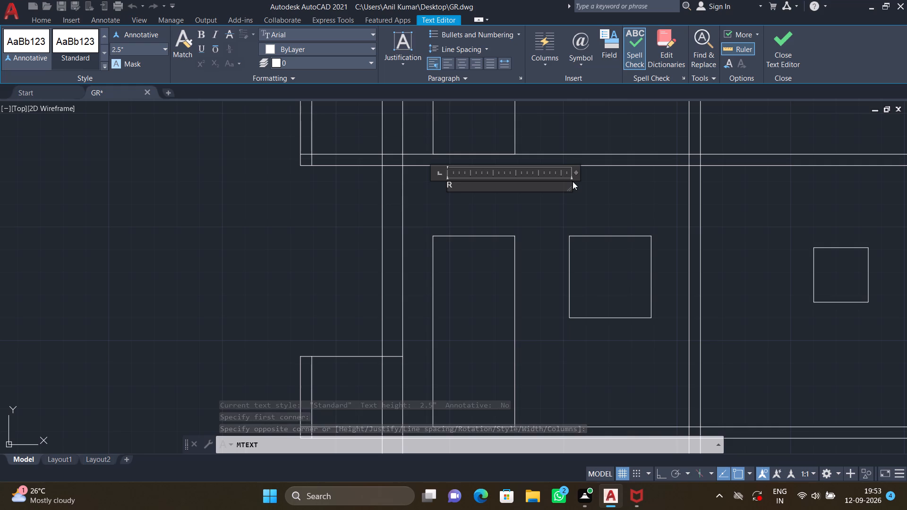
pyautogui.write('C')
pyautogui.press('space')
pyautogui.write('C')
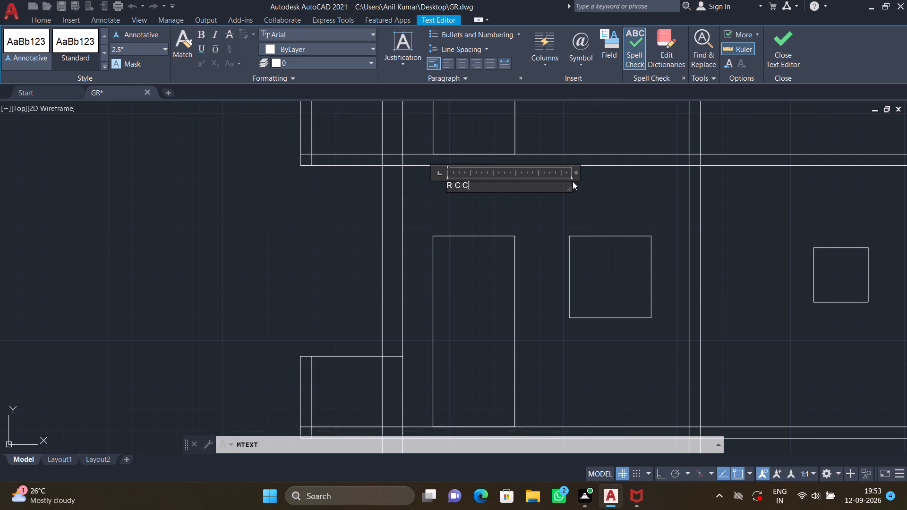
pyautogui.press('space')
pyautogui.write('SLAB')
pyautogui.press('Return')
pyautogui.press('Escape')
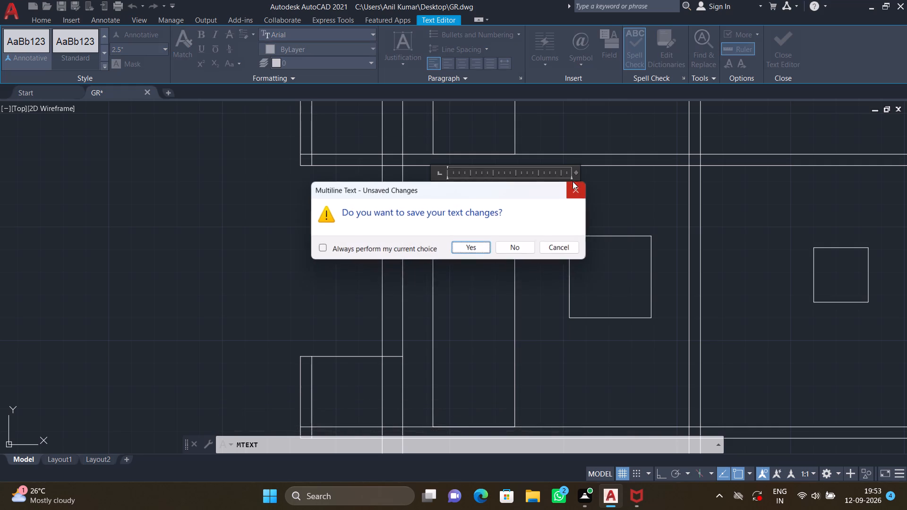
pyautogui.click(482, 248)
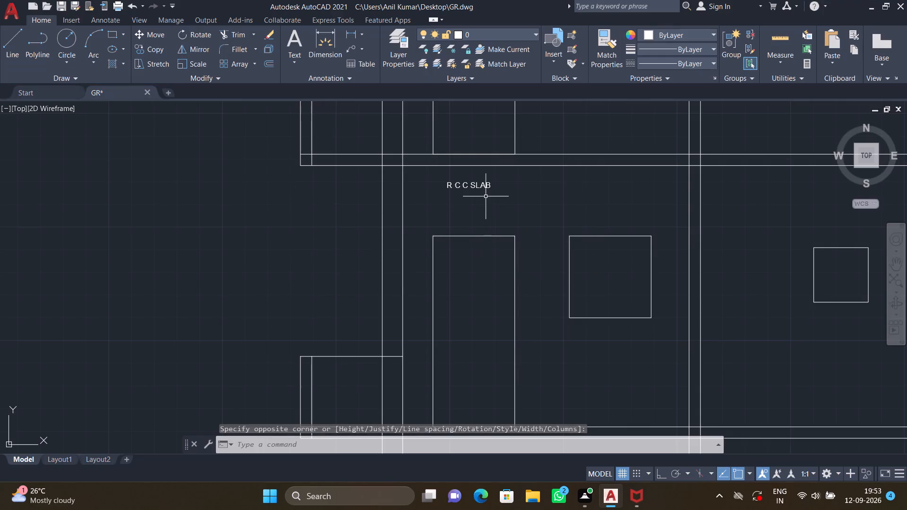
# Move the first-floor R C C SLAB label slightly diagonally down, midway between the slab's underside and the door head.
pyautogui.press('m')
pyautogui.press('Return')
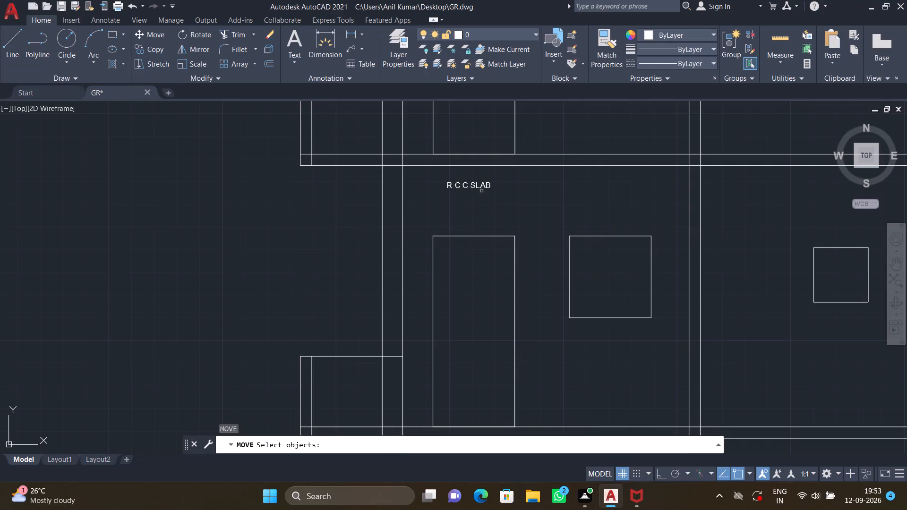
pyautogui.click(479, 188)
pyautogui.press('Return')
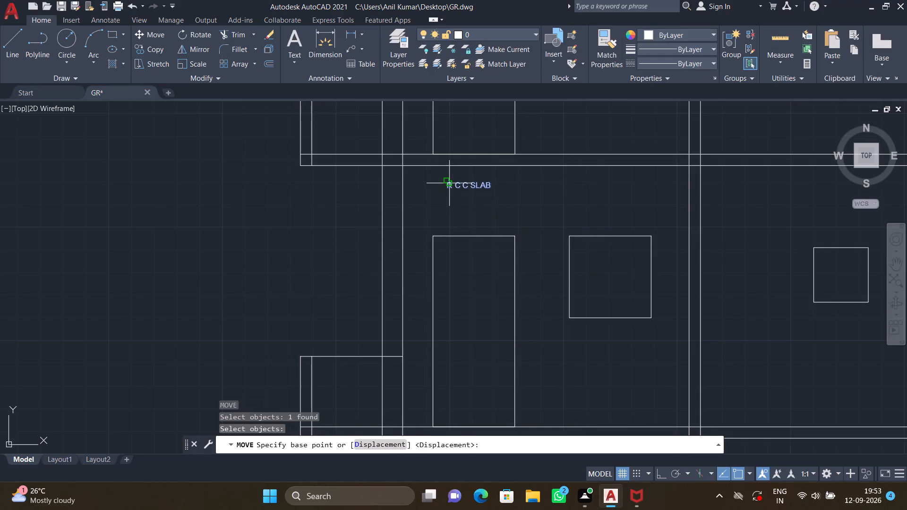
pyautogui.click(449, 183)
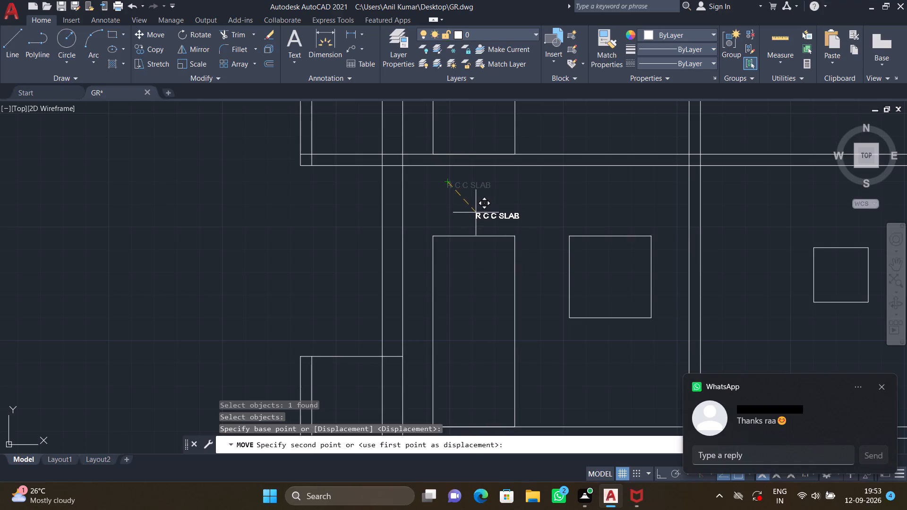
pyautogui.click(455, 198)
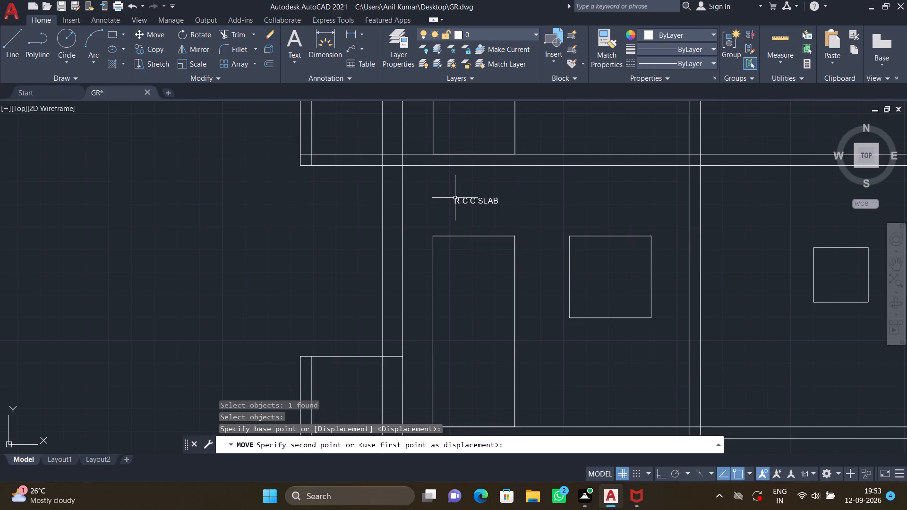
# Add the multiline text "R C C SLAB" on the top floor, between the door head and the roof slab.
pyautogui.scroll(-2, 460, 189)
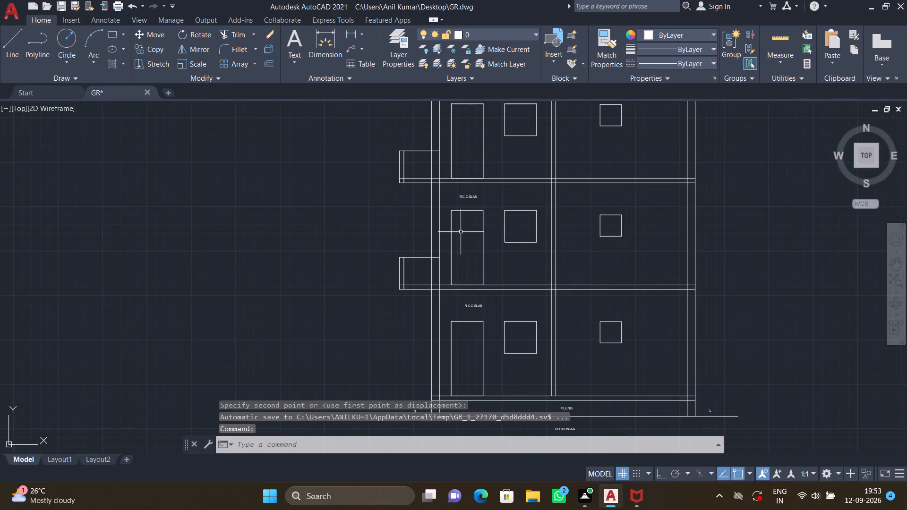
pyautogui.scroll(-1, 469, 223)
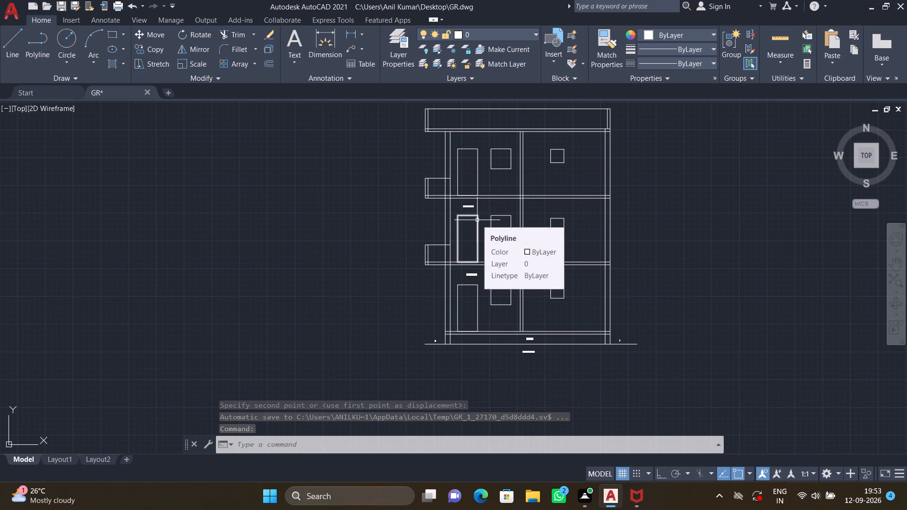
pyautogui.moveTo(477, 220); pyautogui.dragTo(465, 322, button='middle')
pyautogui.scroll(3, 455, 250)
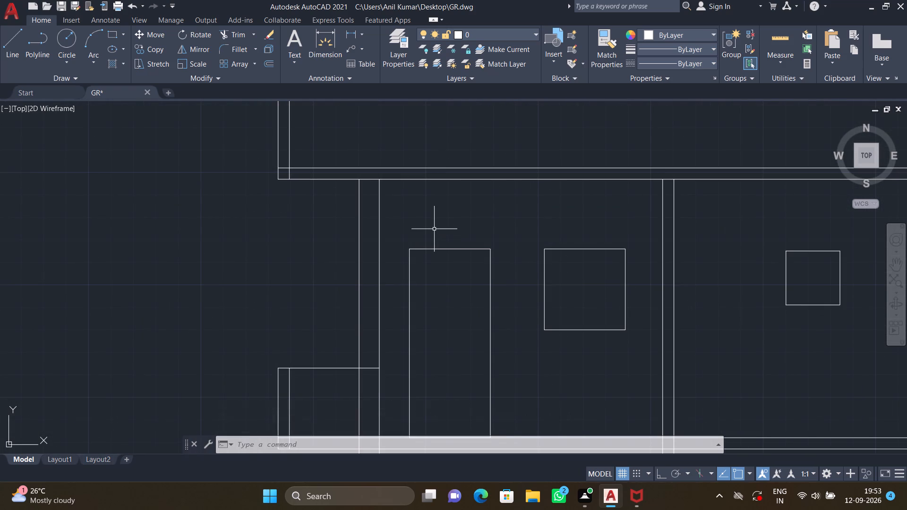
pyautogui.press('m')
pyautogui.press('t')
pyautogui.press('Return')
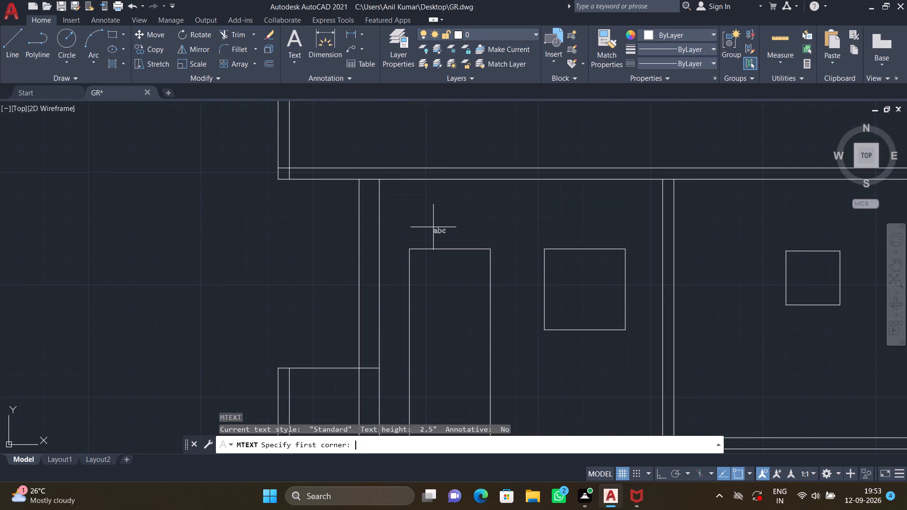
pyautogui.click(423, 223)
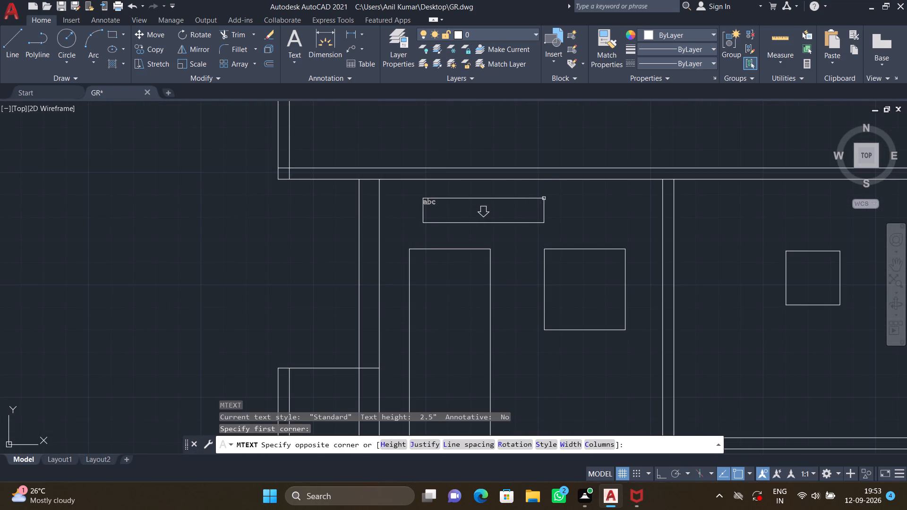
pyautogui.click(544, 198)
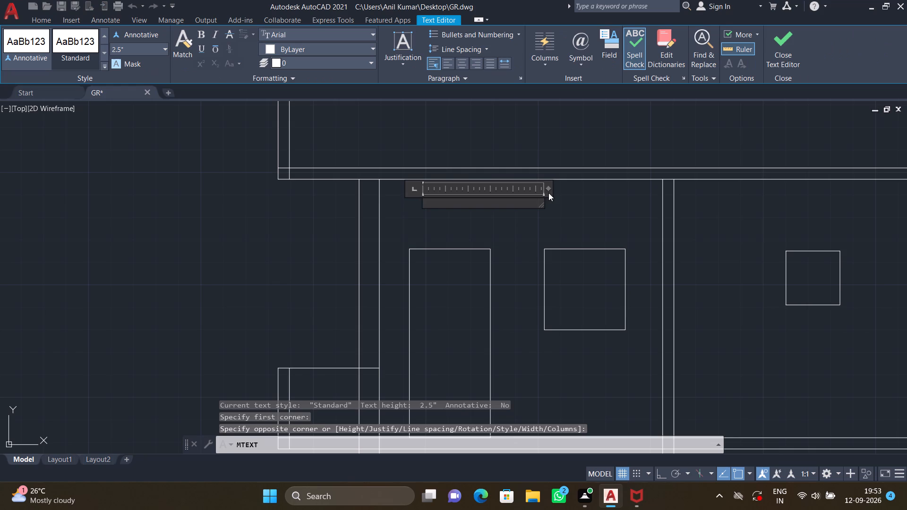
pyautogui.write('R C C')
pyautogui.press('space')
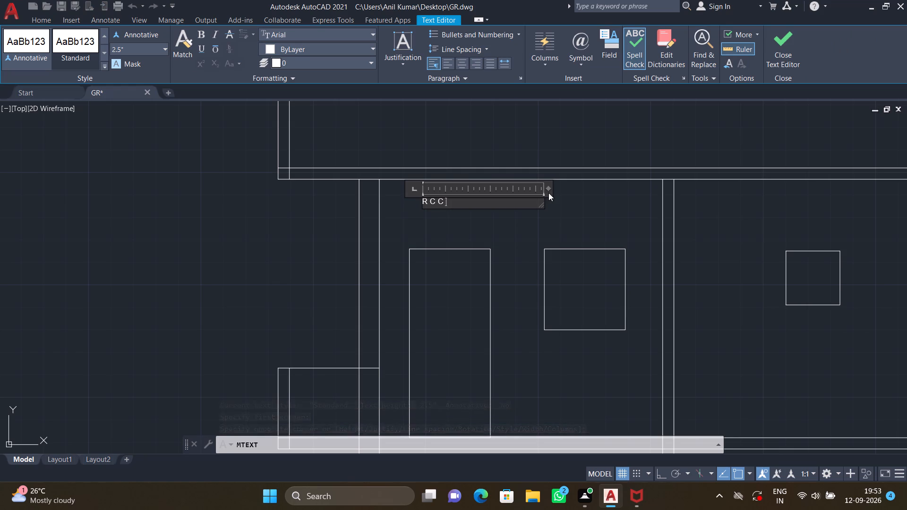
pyautogui.write('SLAB')
pyautogui.press('Return')
pyautogui.press('Escape')
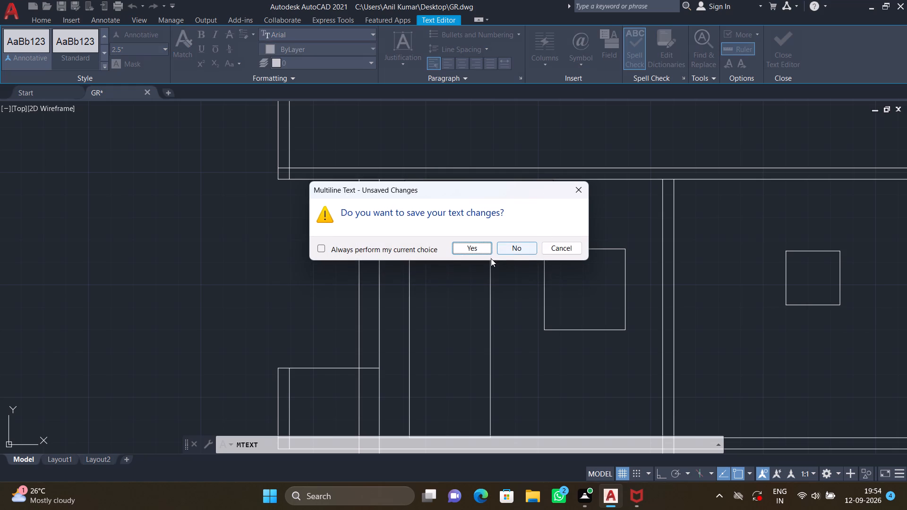
pyautogui.click(468, 245)
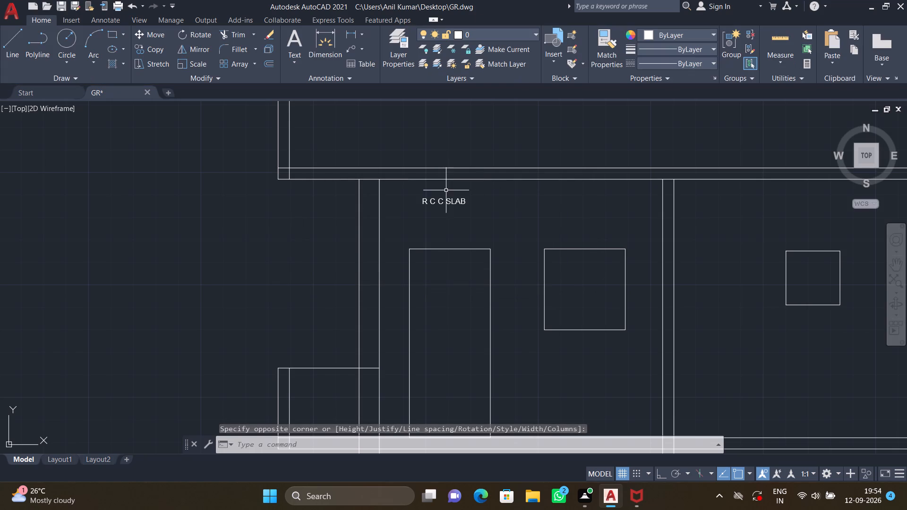
# Move the top-floor R C C SLAB label almost straight down, midway between the roof slab's underside and the door head.
pyautogui.press('m')
pyautogui.press('Return')
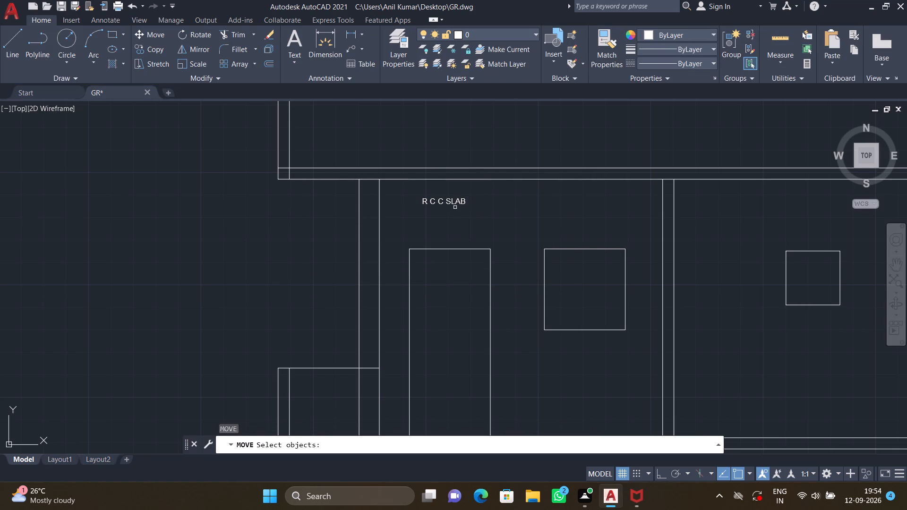
pyautogui.click(454, 201)
pyautogui.press('Return')
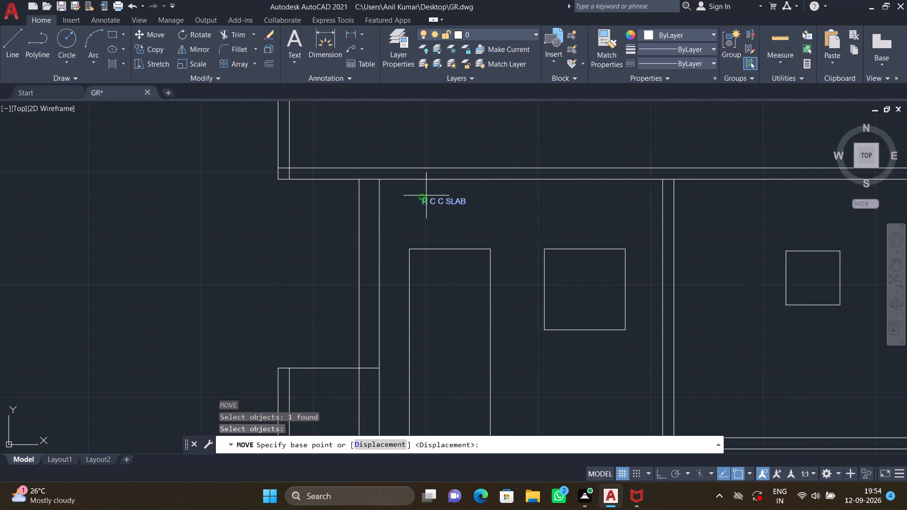
pyautogui.click(424, 196)
pyautogui.scroll(2, 422, 210)
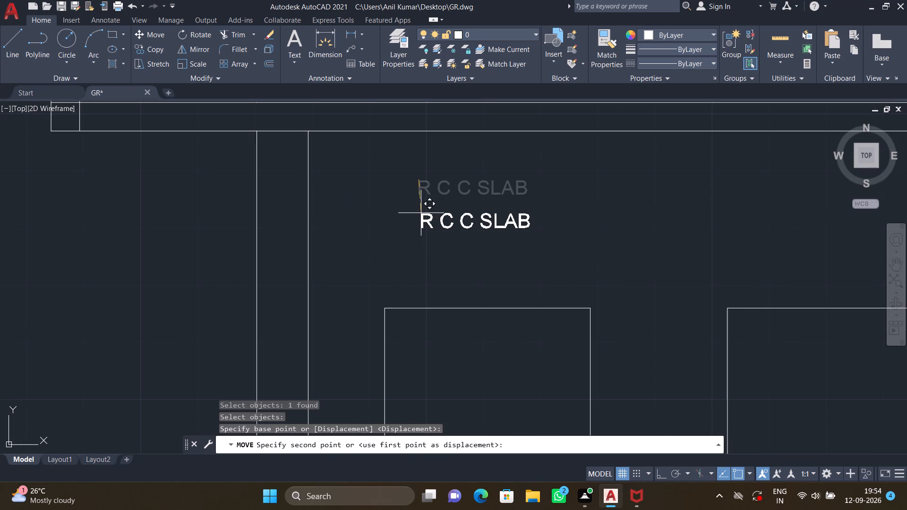
pyautogui.click(420, 217)
# Add the multiline text "PARAPET WALL" inside the parapet band above the roof slab, over the top-floor door.
pyautogui.scroll(-3, 430, 209)
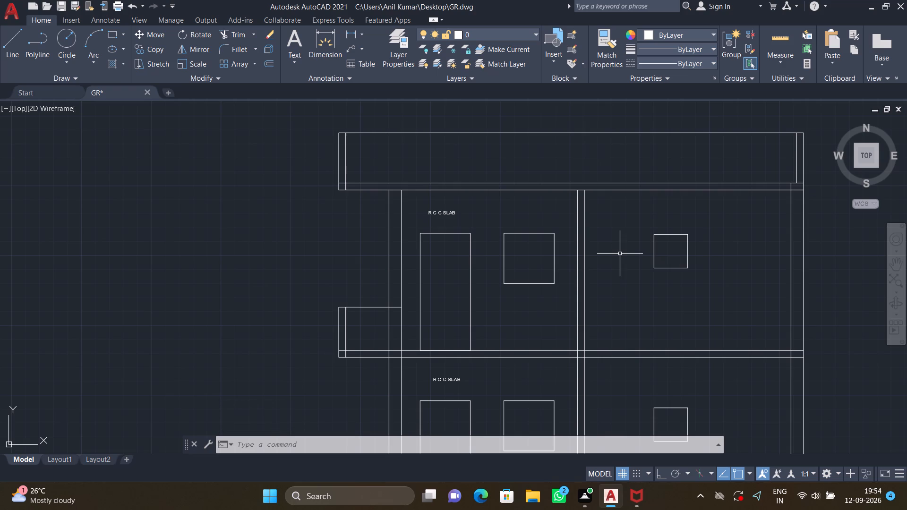
pyautogui.scroll(-1, 470, 140)
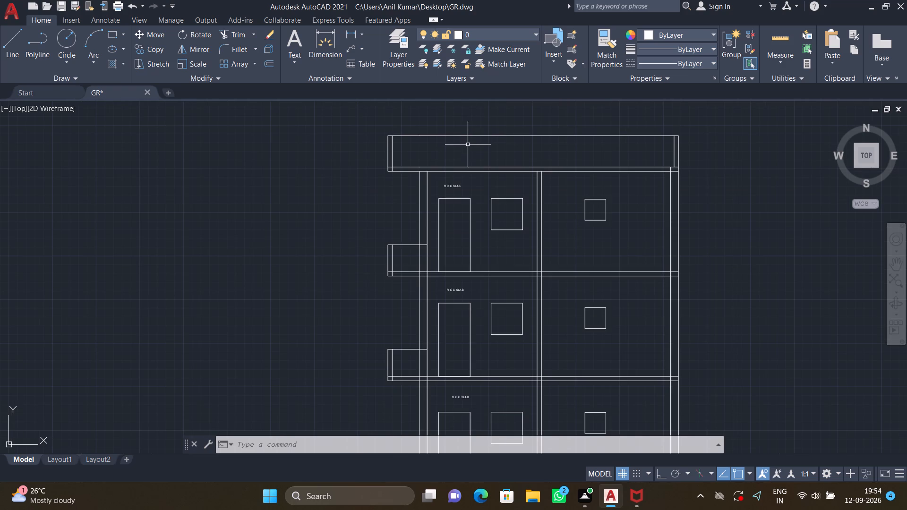
pyautogui.moveTo(472, 155); pyautogui.dragTo(396, 155, button='middle')
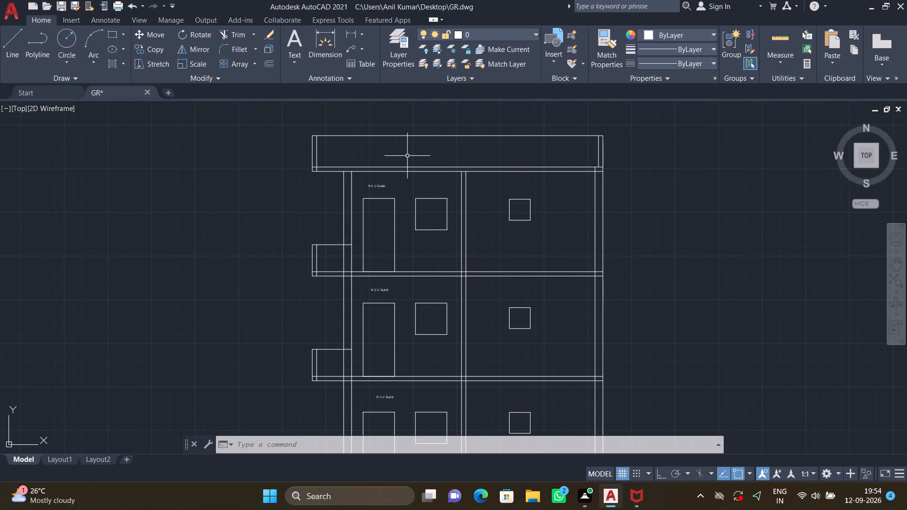
pyautogui.write('MT')
pyautogui.press('Return')
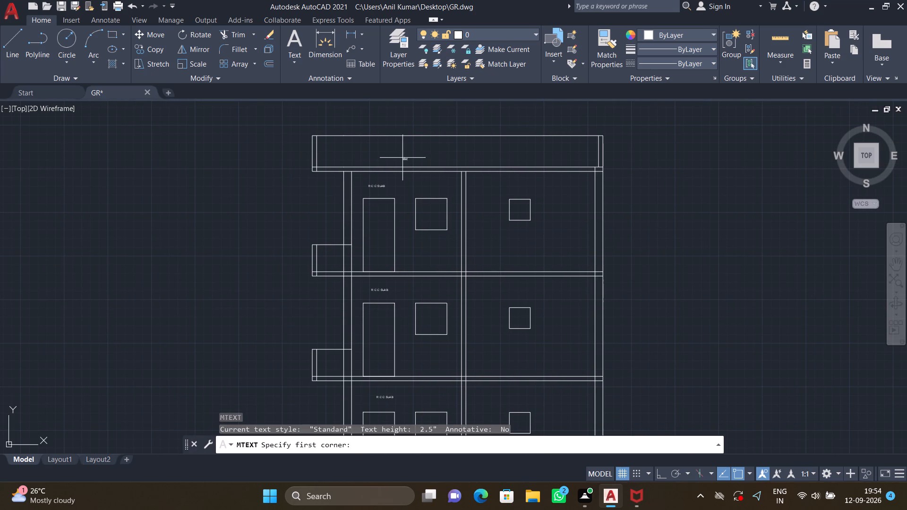
pyautogui.click(378, 144)
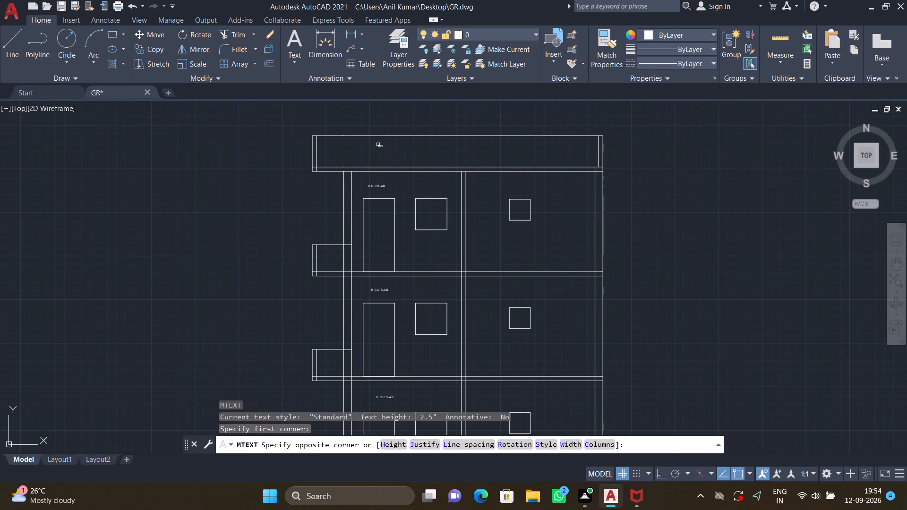
pyautogui.click(490, 160)
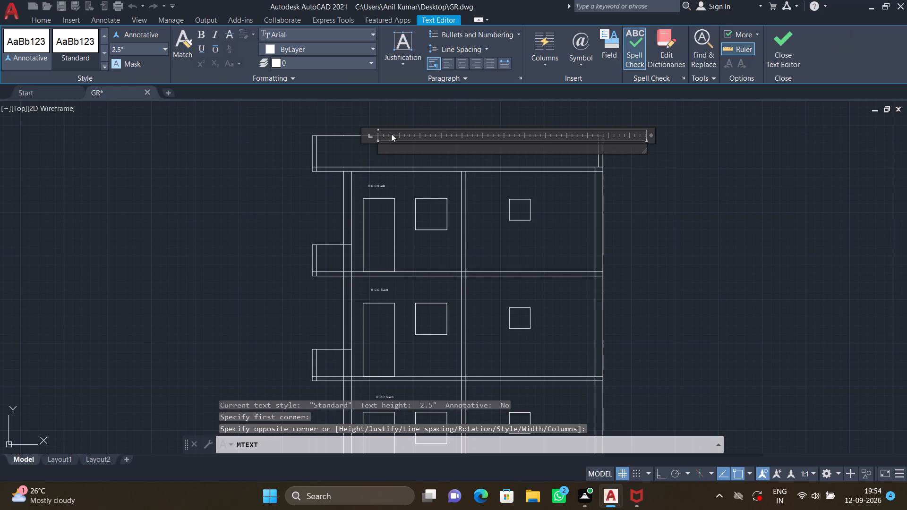
pyautogui.write('PA')
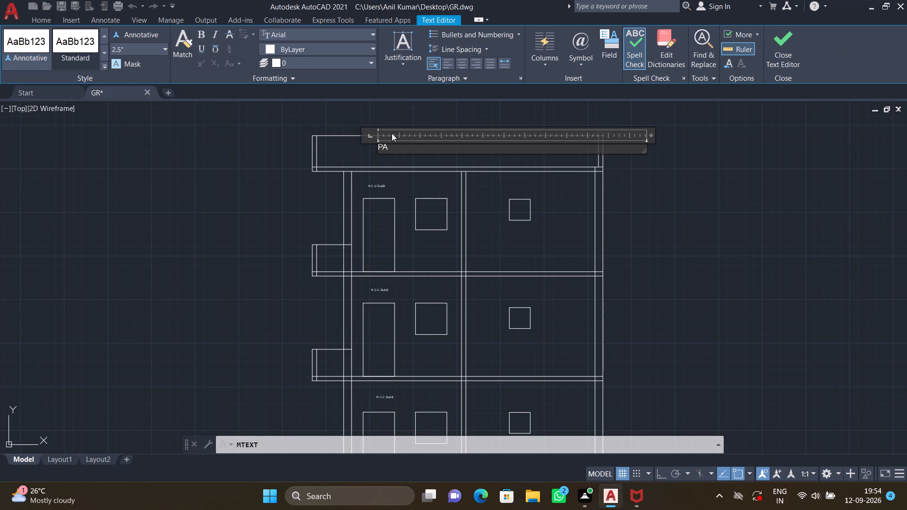
pyautogui.write('RA')
pyautogui.write('PET')
pyautogui.press('space')
pyautogui.write('WALL')
pyautogui.press('Return')
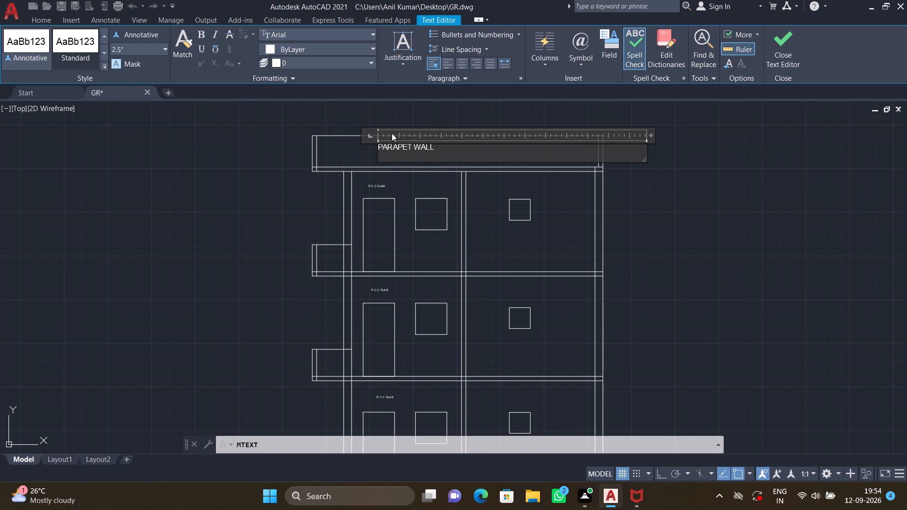
pyautogui.press('Escape')
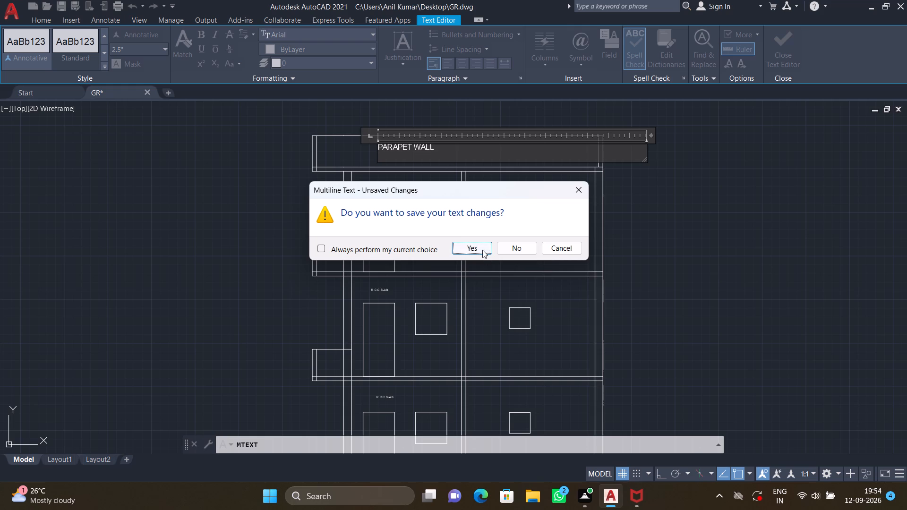
pyautogui.click(482, 250)
# Move the PARAPET WALL label along the parapet band to about the middle of its length and height.
pyautogui.scroll(3, 378, 137)
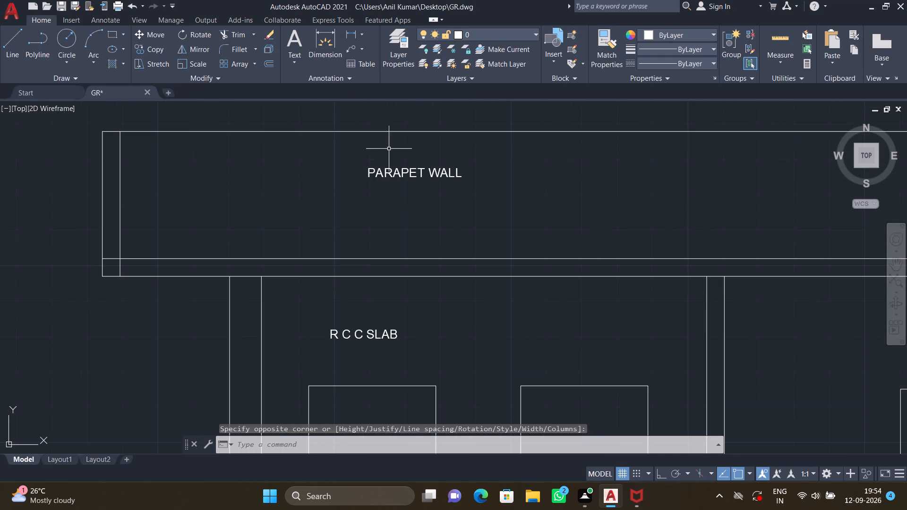
pyautogui.press('m')
pyautogui.press('Return')
pyautogui.click(402, 167)
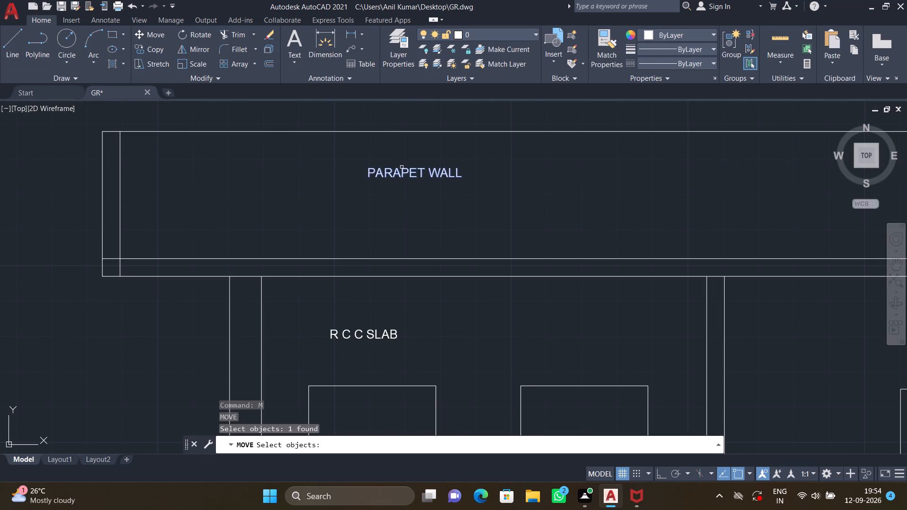
pyautogui.press('Return')
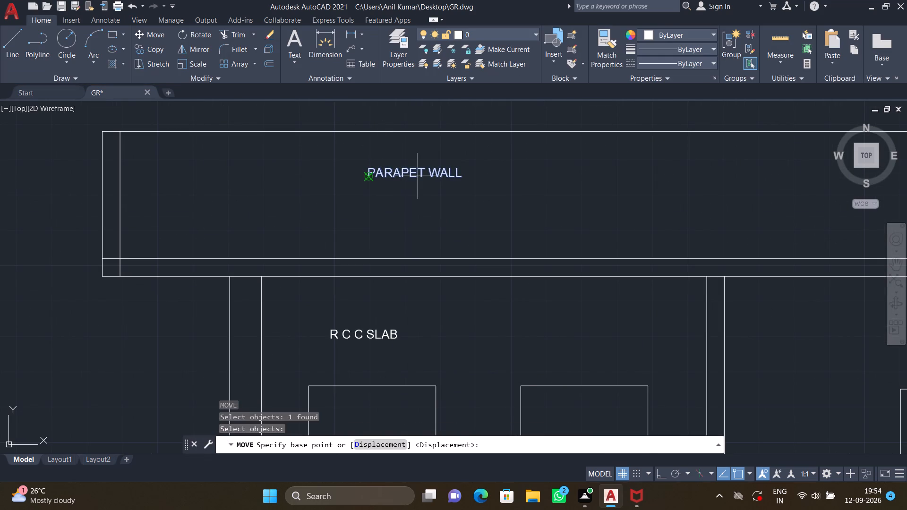
pyautogui.click(367, 169)
pyautogui.scroll(-3, 454, 178)
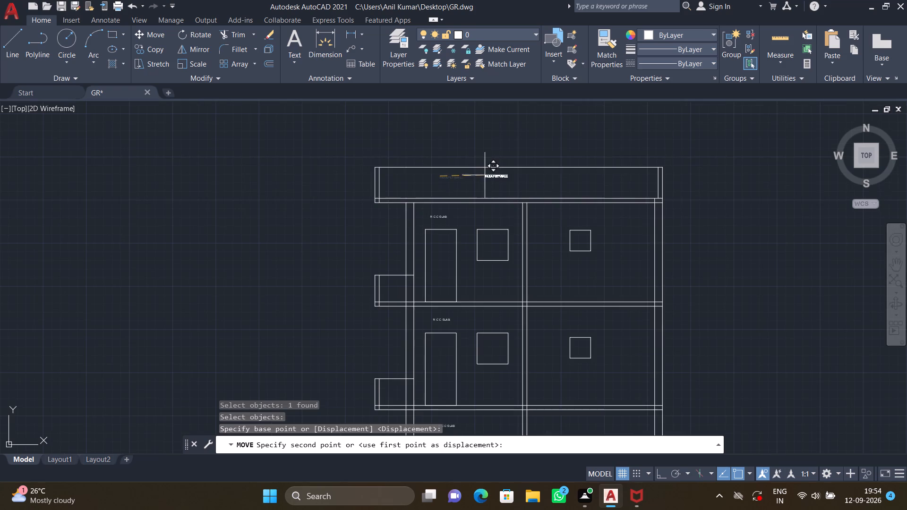
pyautogui.scroll(2, 510, 181)
pyautogui.click(522, 186)
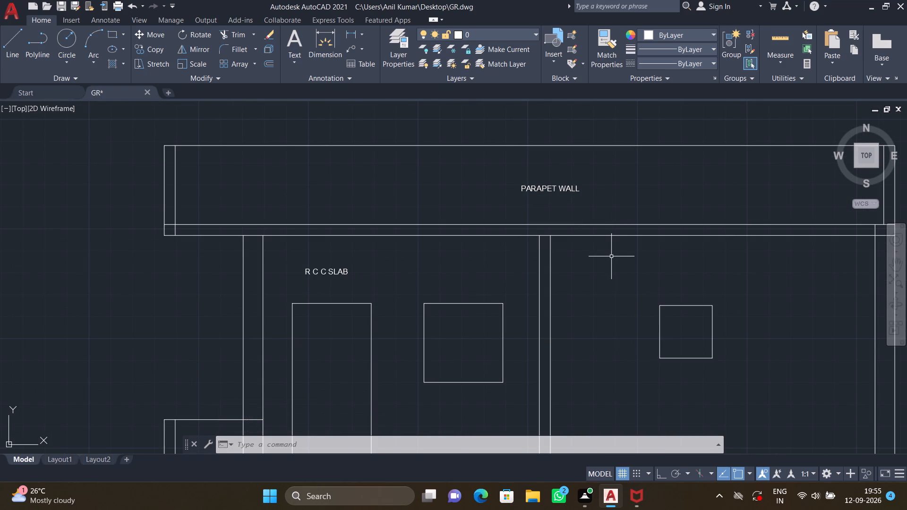
# Add the multiline text "BRICK WALL" in the top-floor room with the small window, between the roof slab and the window head.
pyautogui.moveTo(610, 275); pyautogui.dragTo(514, 223, button='middle')
pyautogui.scroll(-2, 513, 223)
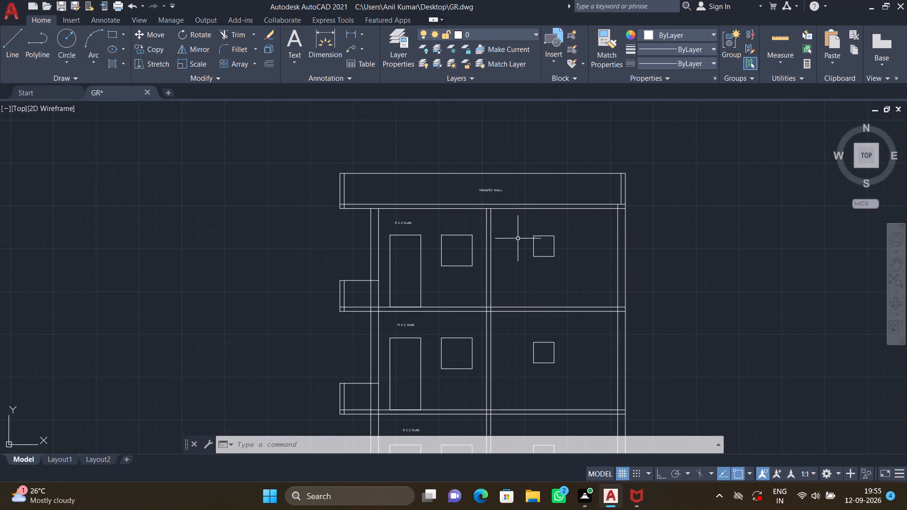
pyautogui.scroll(2, 511, 228)
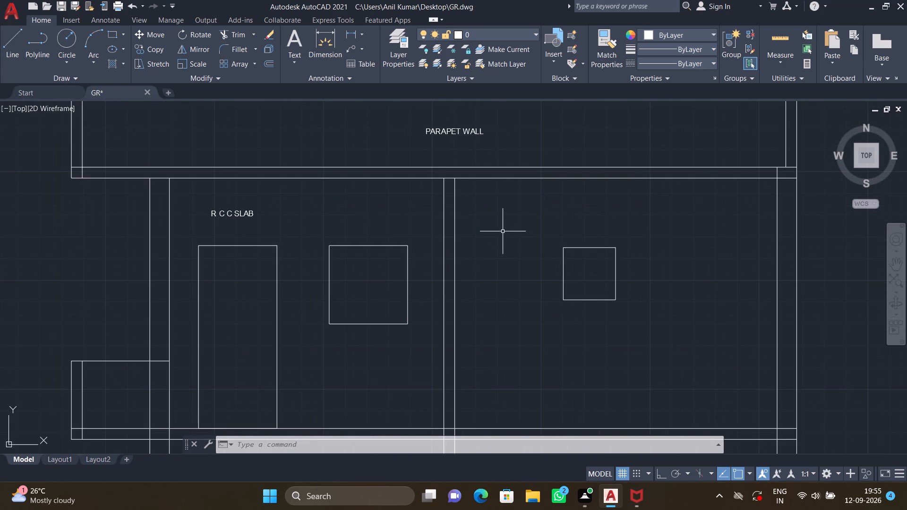
pyautogui.write('MT')
pyautogui.press('Return')
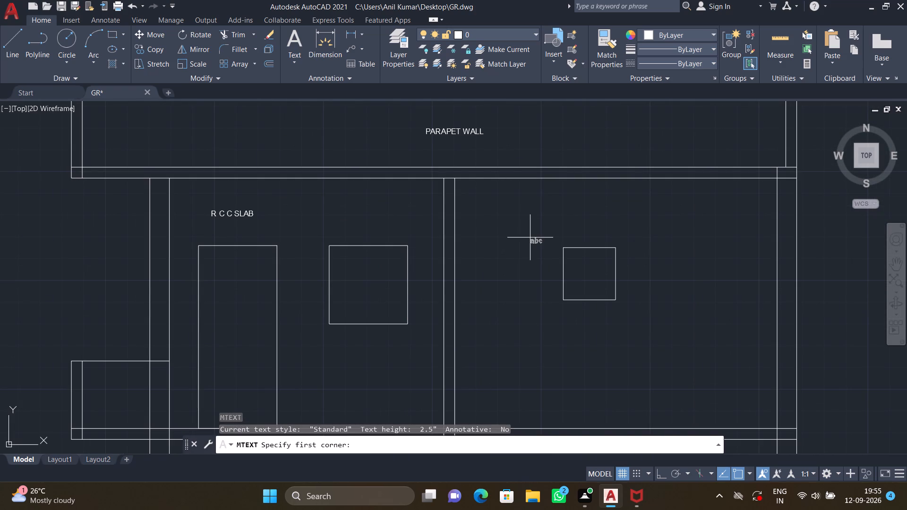
pyautogui.click(496, 212)
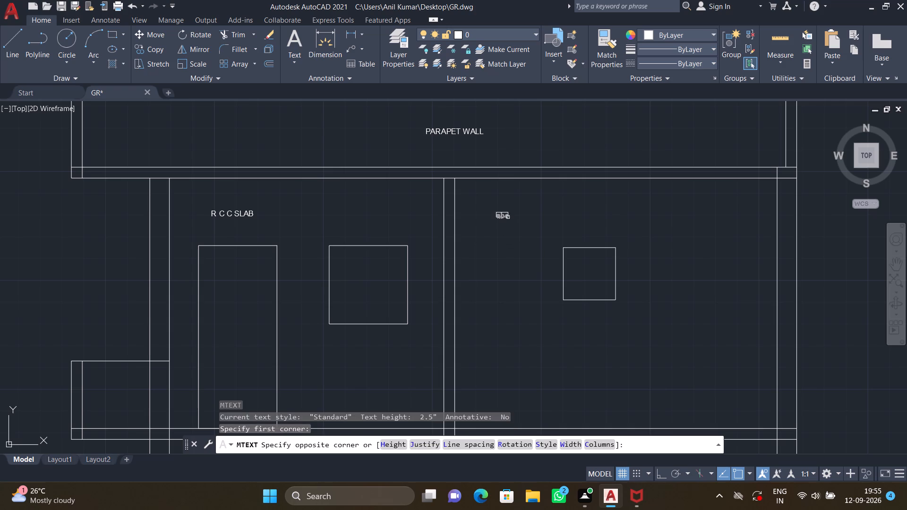
pyautogui.click(586, 233)
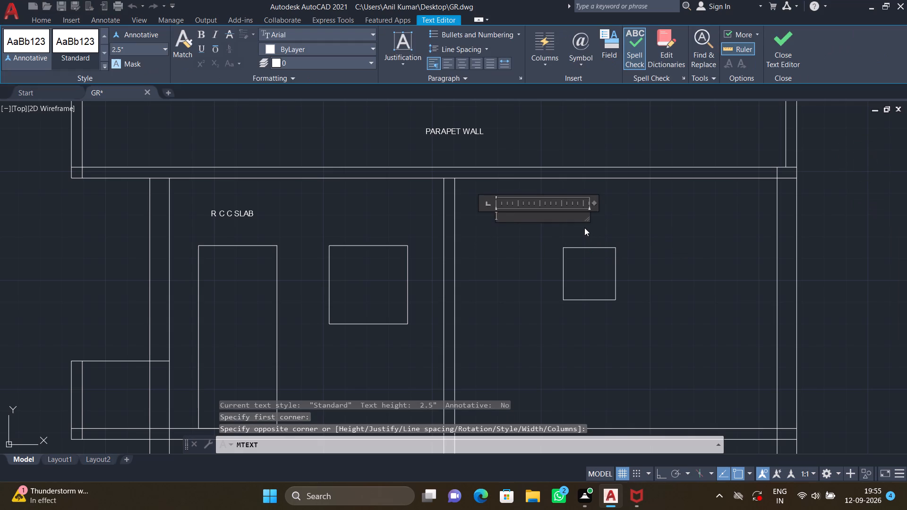
pyautogui.write('BRICK')
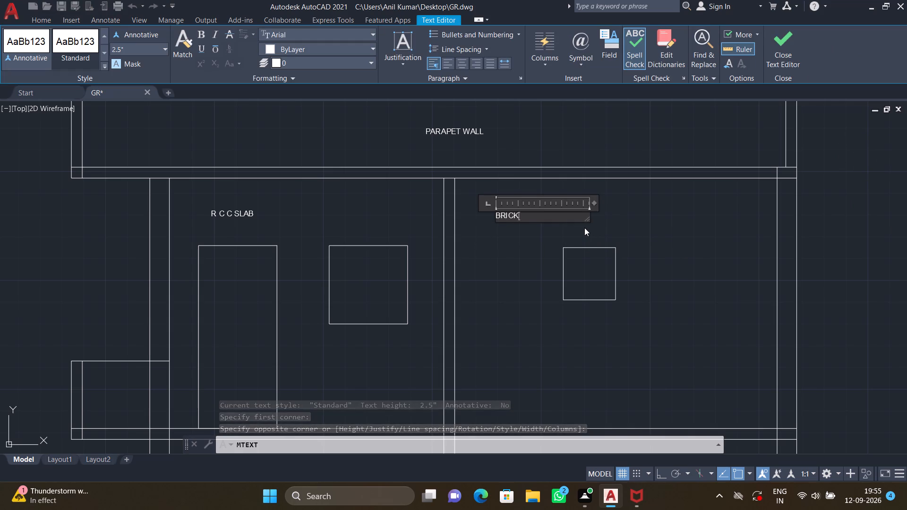
pyautogui.press('space')
pyautogui.write('WALL')
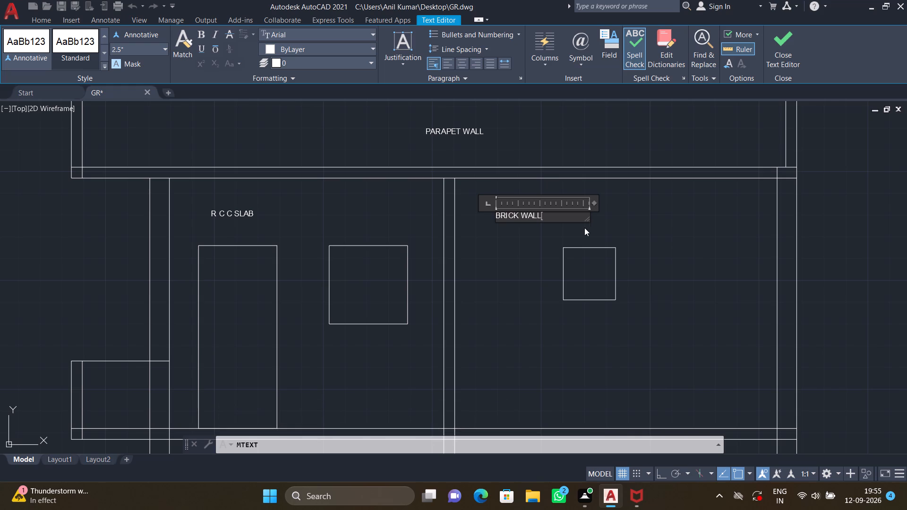
pyautogui.press('Return')
pyautogui.press('Escape')
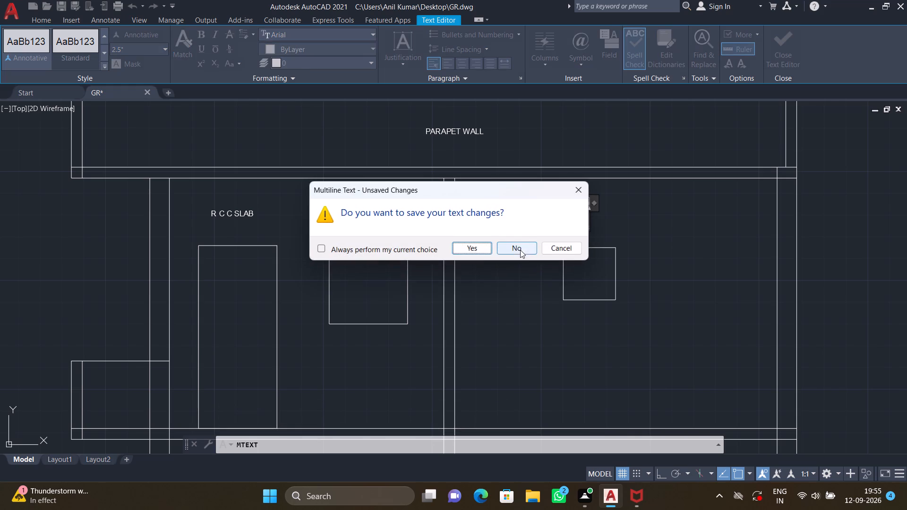
pyautogui.click(471, 244)
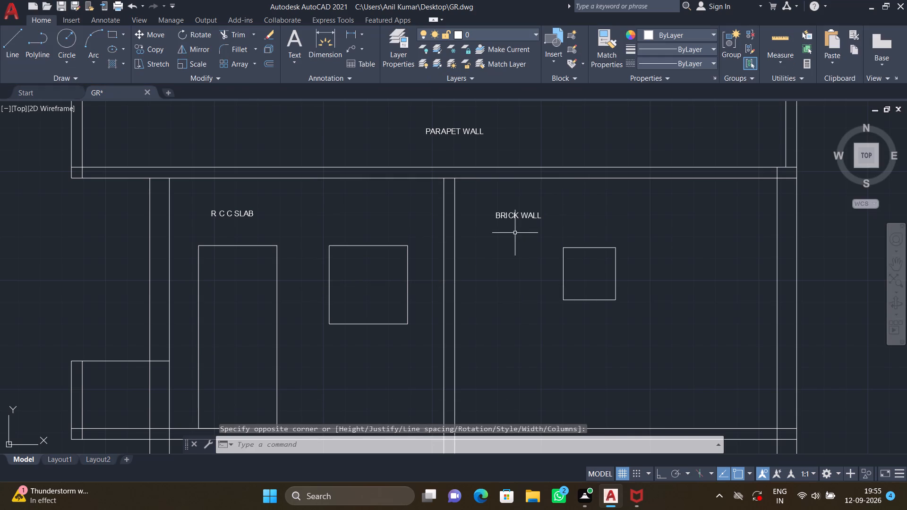
# Move the top-floor BRICK WALL label horizontally toward the small window, so it sits above the window head.
pyautogui.scroll(1, 518, 220)
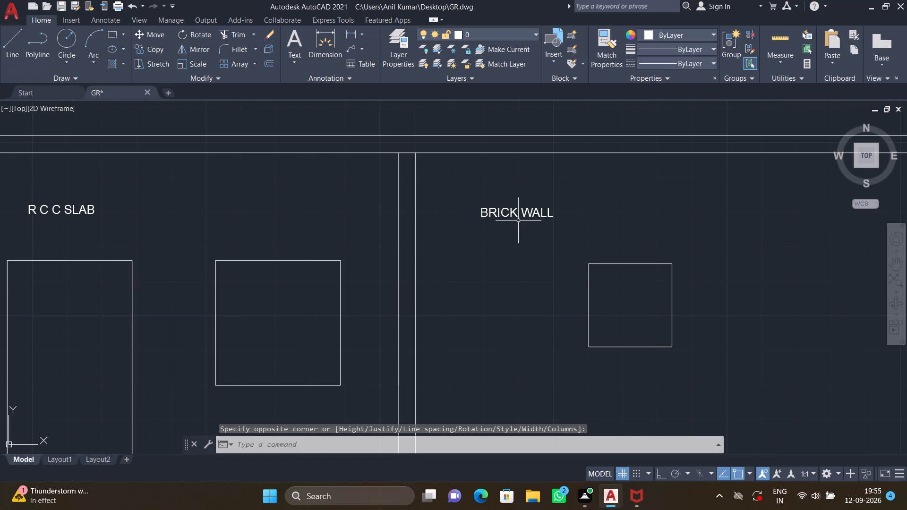
pyautogui.press('m')
pyautogui.press('Return')
pyautogui.click(513, 212)
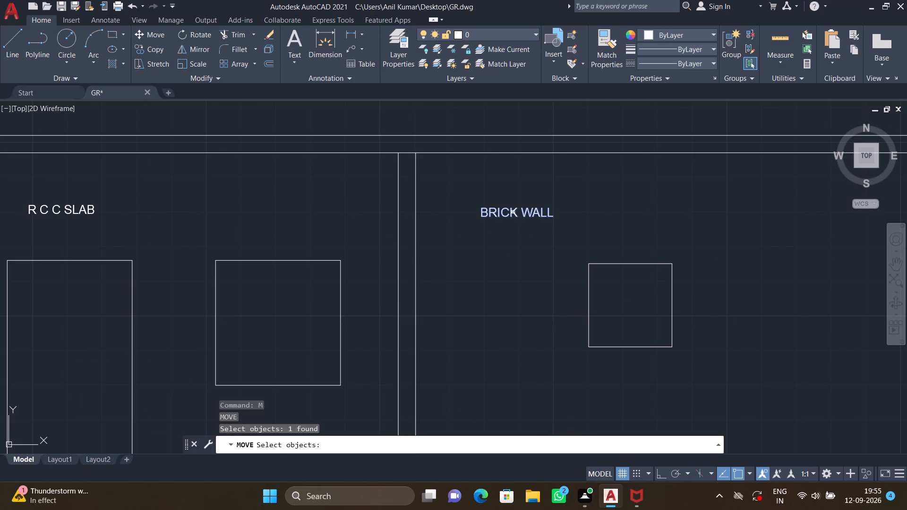
pyautogui.press('Return')
pyautogui.click(479, 209)
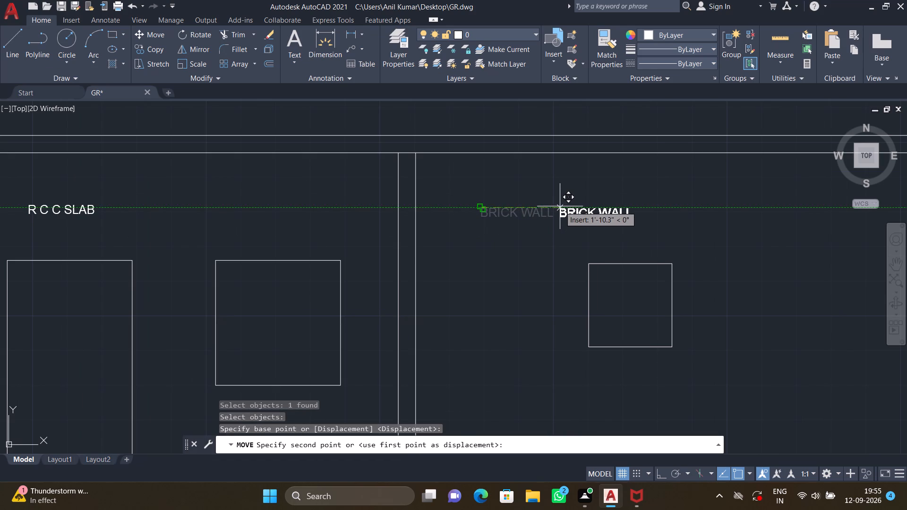
pyautogui.click(551, 203)
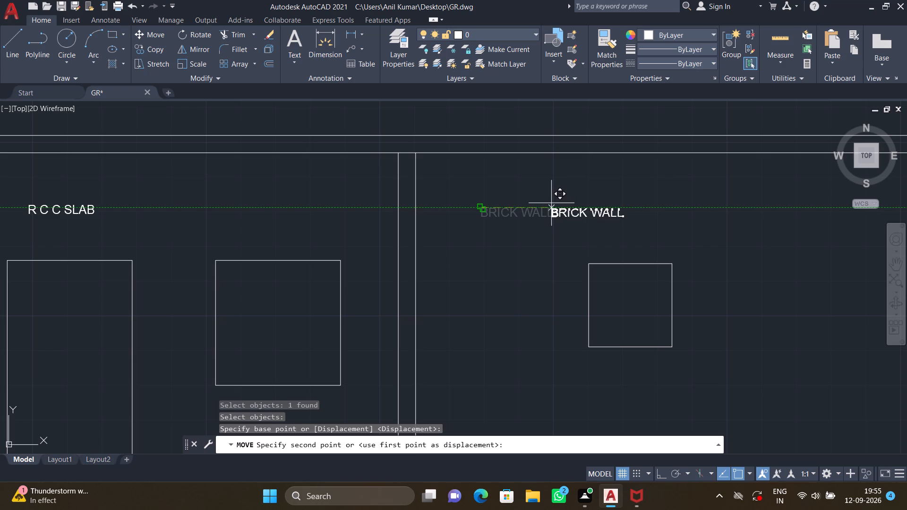
# Add the multiline text "BRICK WALL" in the middle-floor room with the small window, between the slab above and the window head.
pyautogui.scroll(-2, 564, 206)
pyautogui.moveTo(563, 265); pyautogui.dragTo(534, 193, button='middle')
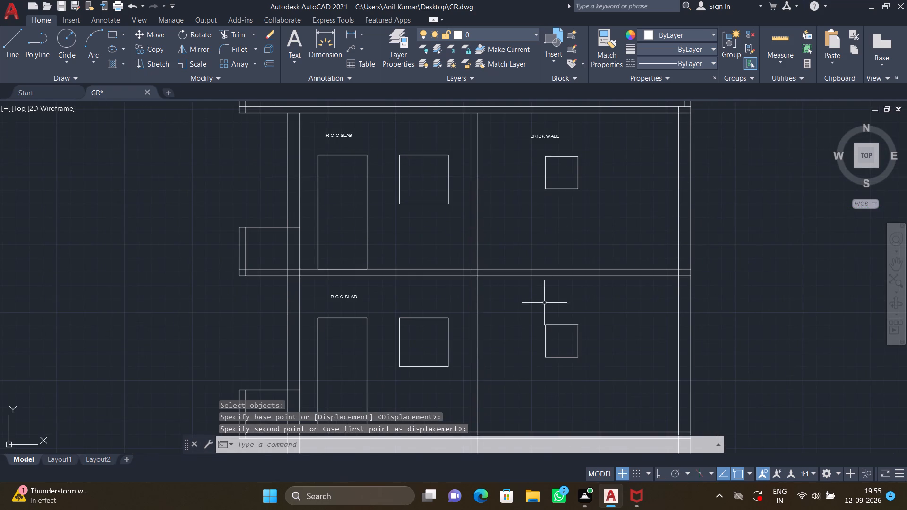
pyautogui.moveTo(541, 301); pyautogui.dragTo(506, 236, button='middle')
pyautogui.scroll(1, 508, 243)
pyautogui.press('m')
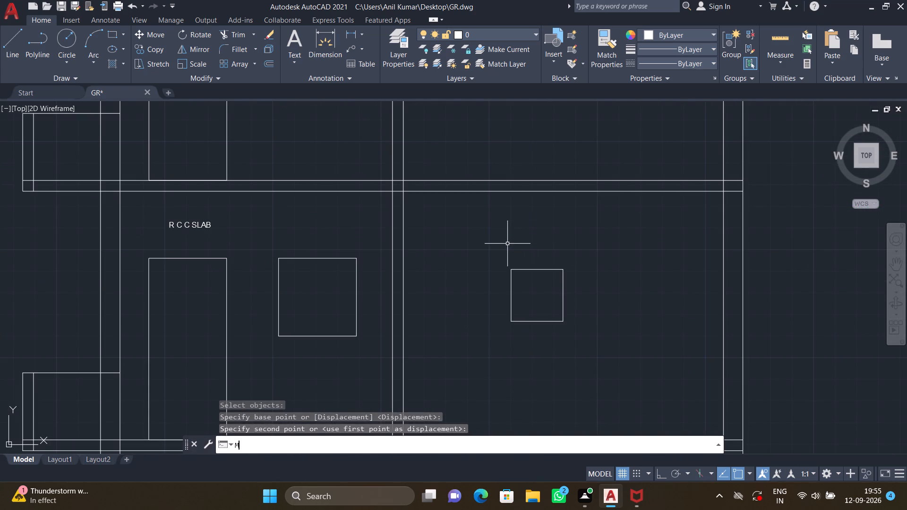
pyautogui.press('t')
pyautogui.press('Return')
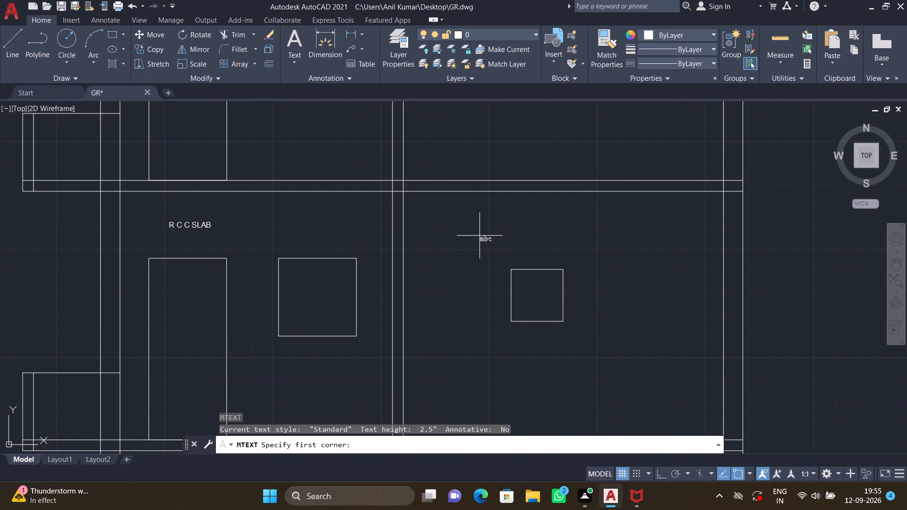
pyautogui.click(479, 236)
pyautogui.click(557, 216)
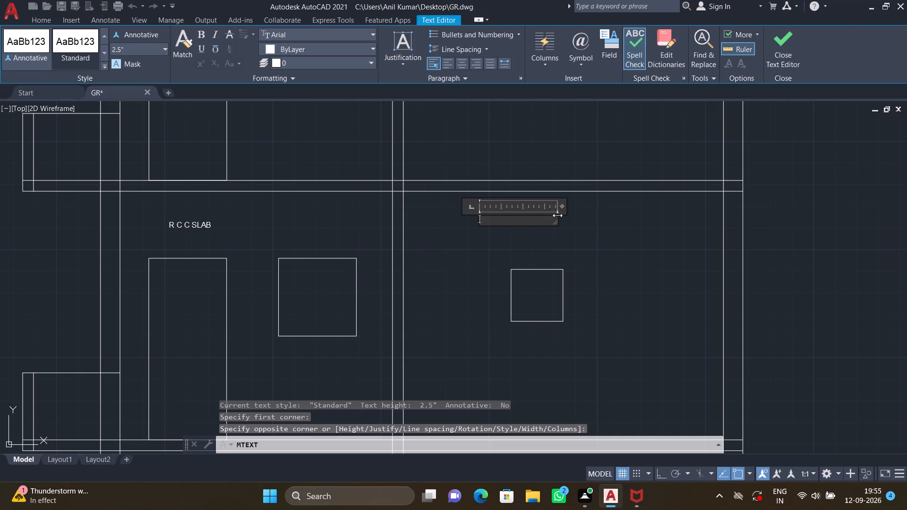
pyautogui.write('BR')
pyautogui.press('i')
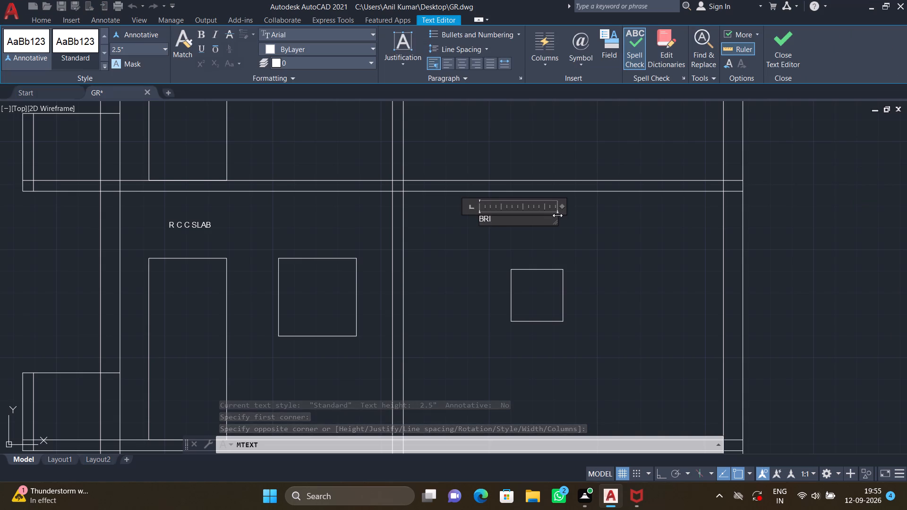
pyautogui.write('CK')
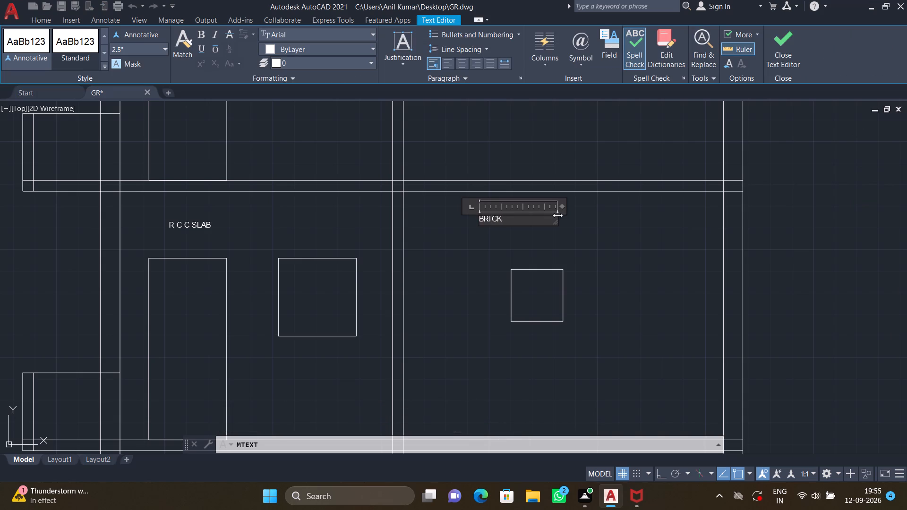
pyautogui.press('space')
pyautogui.write('WALL')
pyautogui.press('Return')
pyautogui.press('Escape')
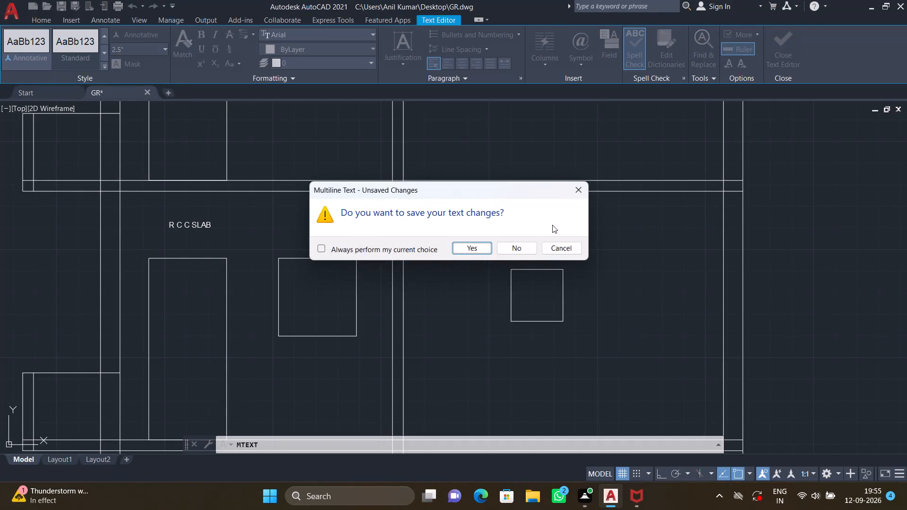
pyautogui.click(477, 251)
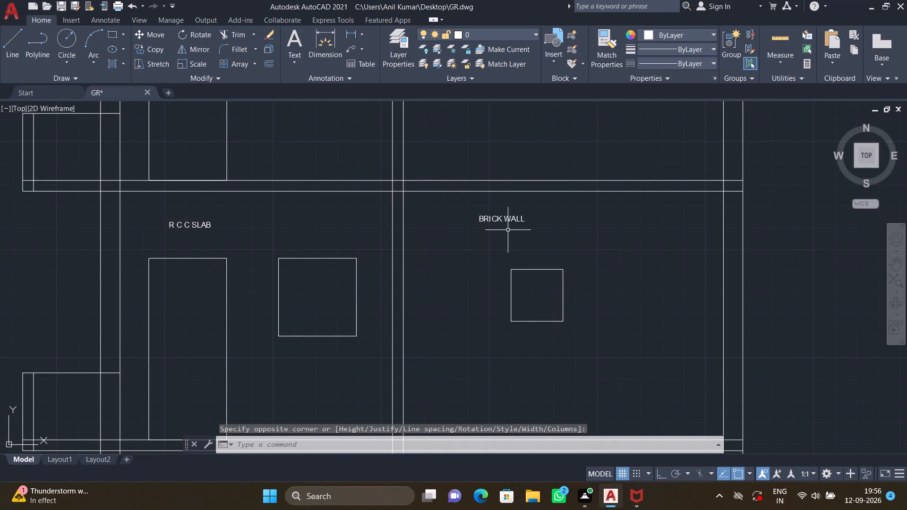
# Move the middle-floor BRICK WALL label slightly down and toward the small window, so it sits above the window head.
pyautogui.scroll(1, 509, 229)
pyautogui.press('m')
pyautogui.press('Return')
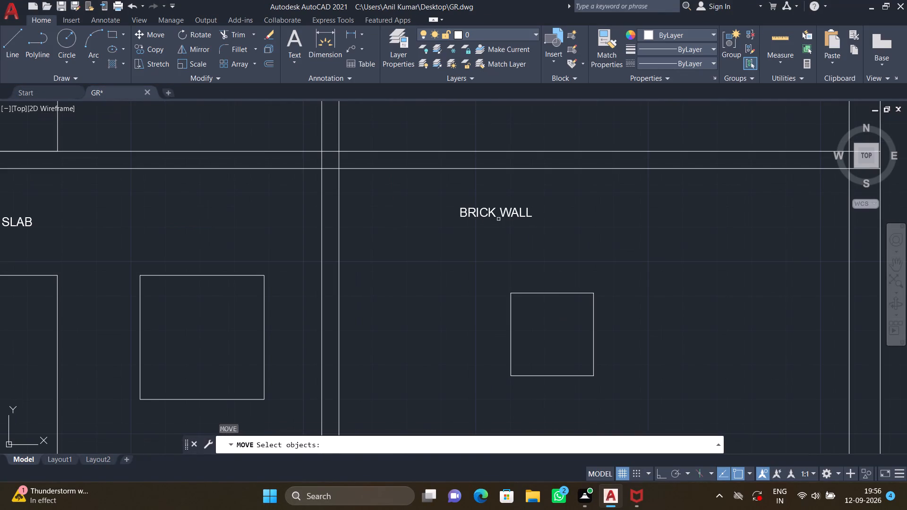
pyautogui.click(489, 214)
pyautogui.press('Return')
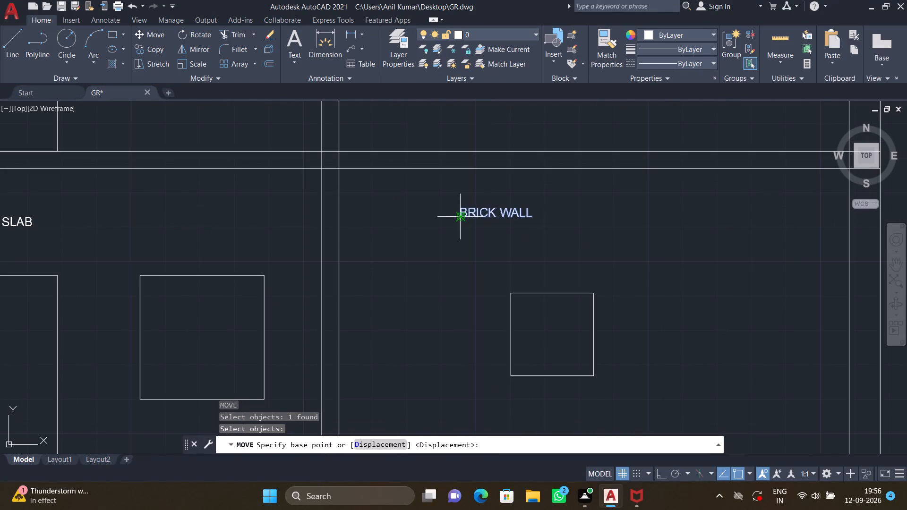
pyautogui.click(460, 207)
pyautogui.click(484, 231)
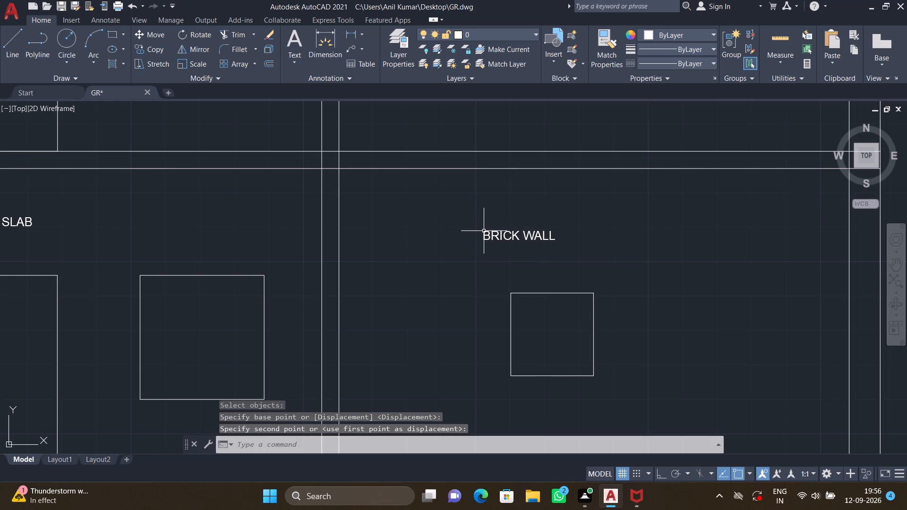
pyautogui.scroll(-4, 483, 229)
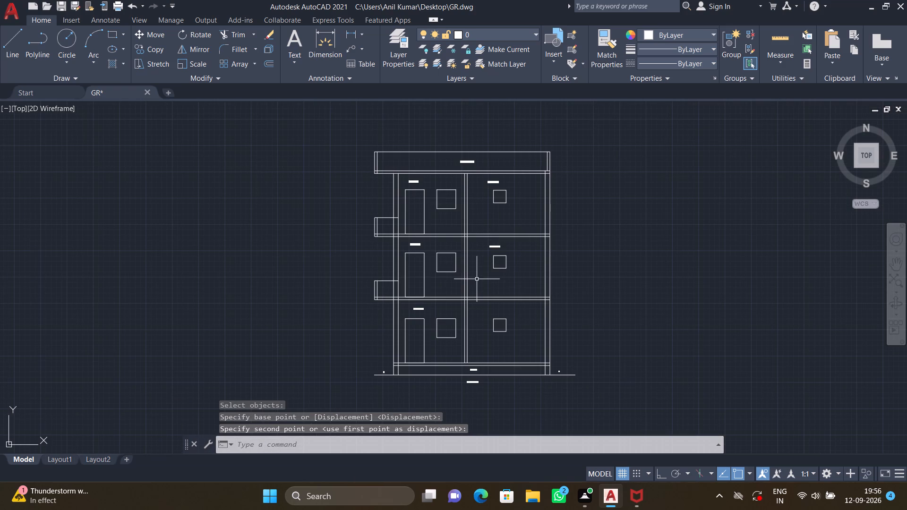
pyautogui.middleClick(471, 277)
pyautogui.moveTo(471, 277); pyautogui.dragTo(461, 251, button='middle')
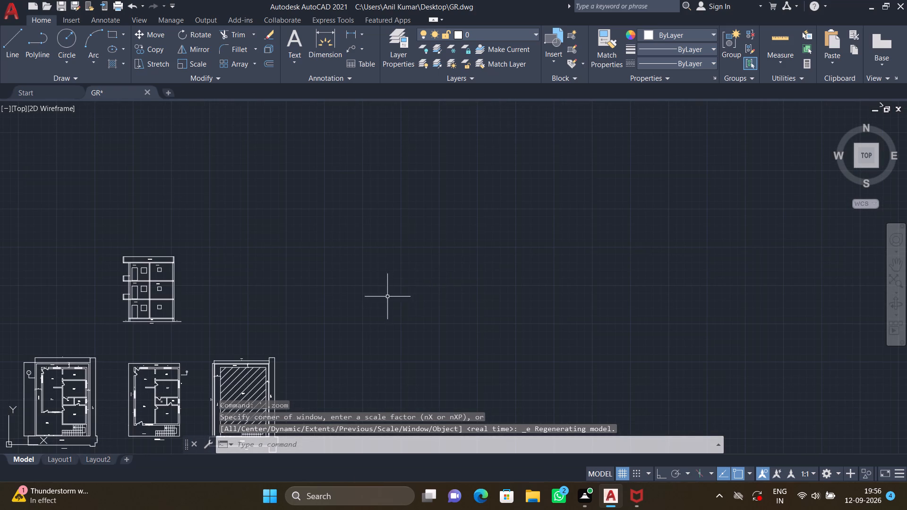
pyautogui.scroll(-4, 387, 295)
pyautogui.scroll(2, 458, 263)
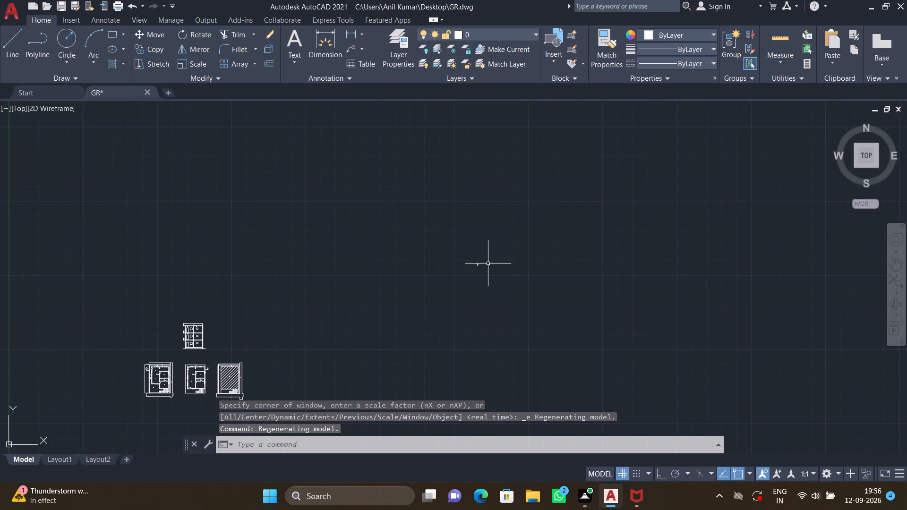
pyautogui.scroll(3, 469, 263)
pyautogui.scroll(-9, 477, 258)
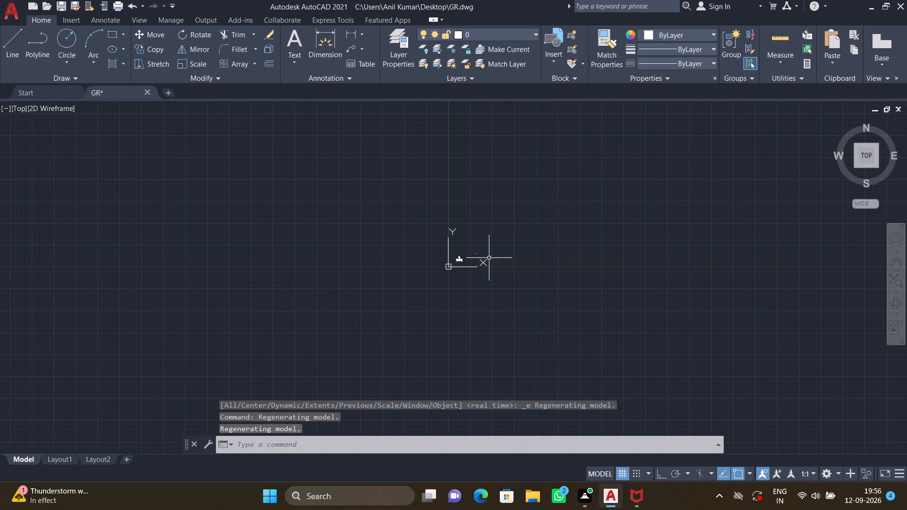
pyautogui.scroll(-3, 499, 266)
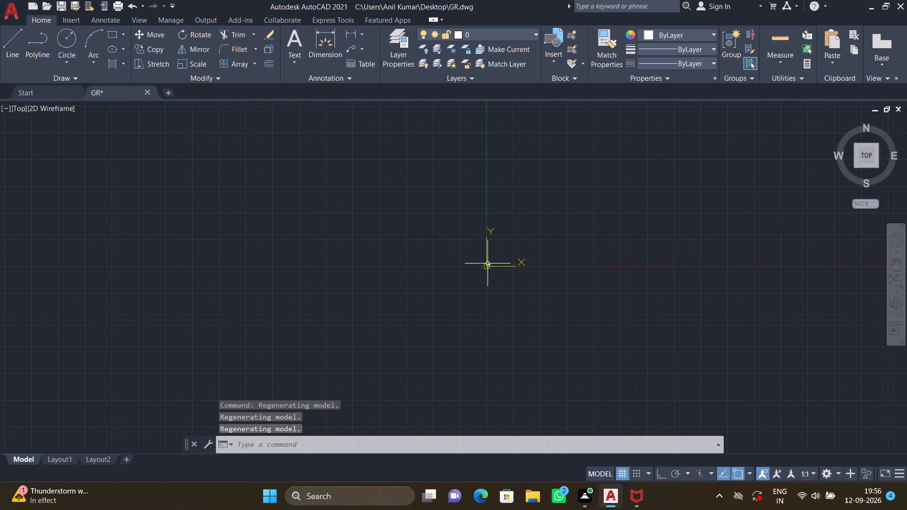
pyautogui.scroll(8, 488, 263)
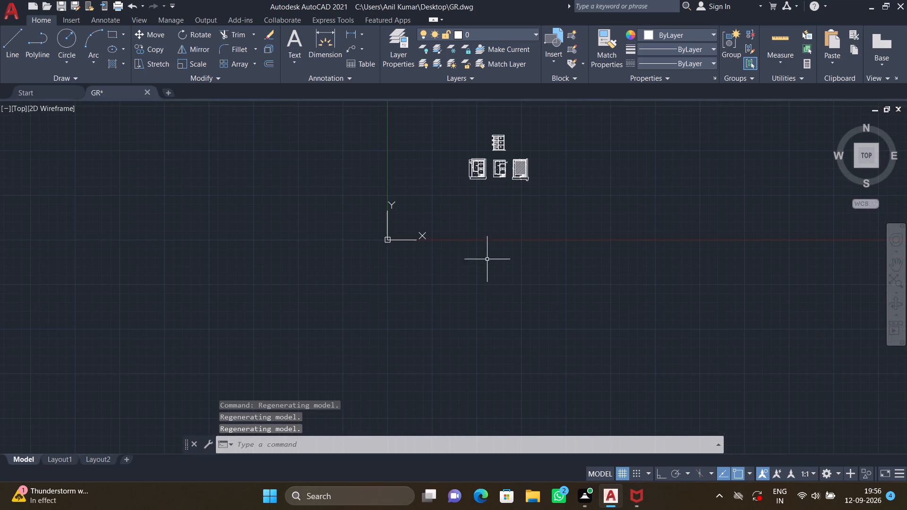
# Add the multiline text "BRICK WALL" in the ground-floor room with the small window, between the slab above and the window head.
pyautogui.moveTo(490, 216); pyautogui.dragTo(473, 275, button='middle')
pyautogui.scroll(3, 473, 187)
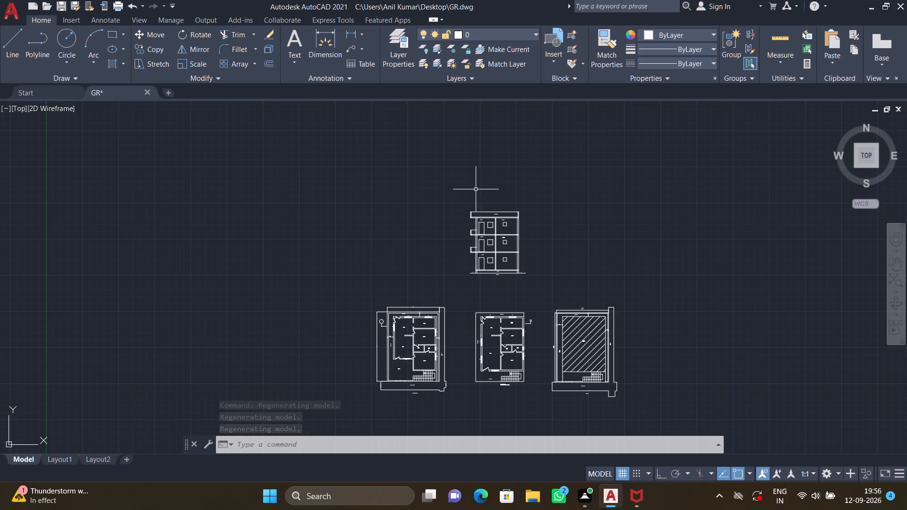
pyautogui.moveTo(480, 207); pyautogui.dragTo(444, 195, button='middle')
pyautogui.scroll(3, 461, 243)
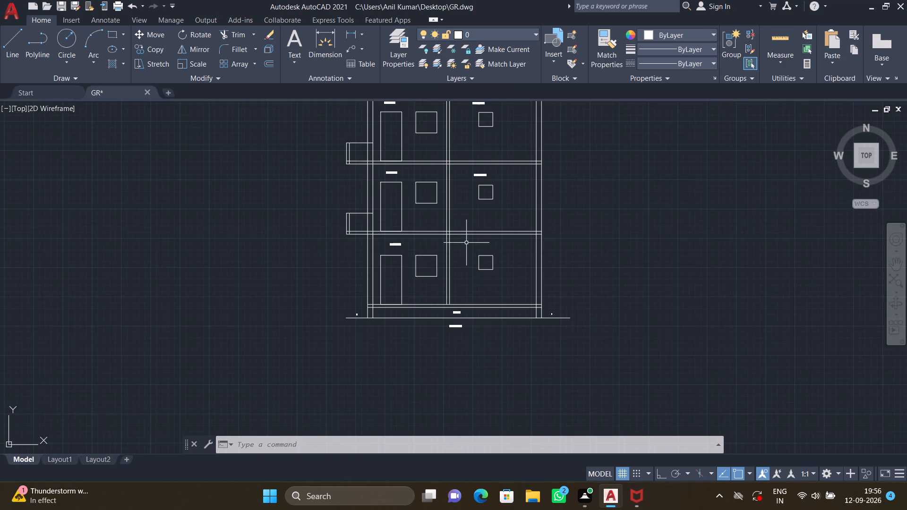
pyautogui.moveTo(475, 258); pyautogui.dragTo(445, 221, button='middle')
pyautogui.scroll(1, 446, 216)
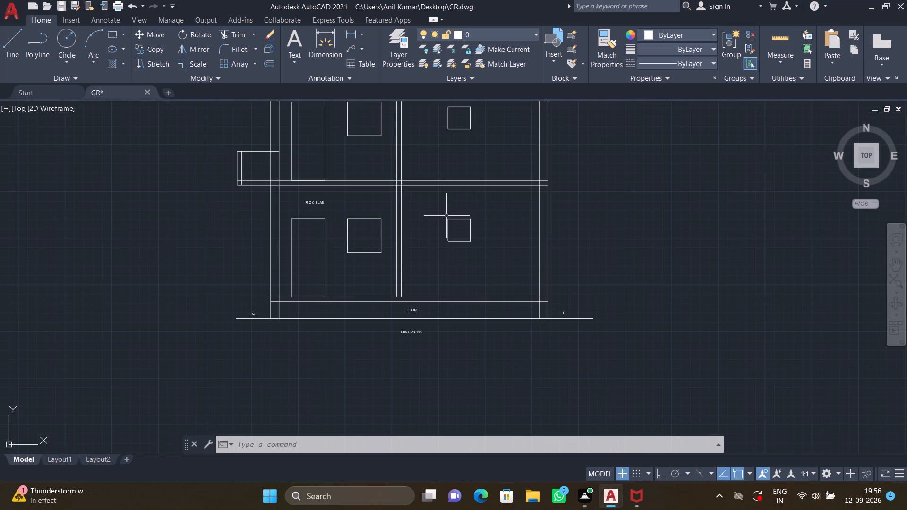
pyautogui.scroll(3, 446, 216)
pyautogui.scroll(-2, 393, 197)
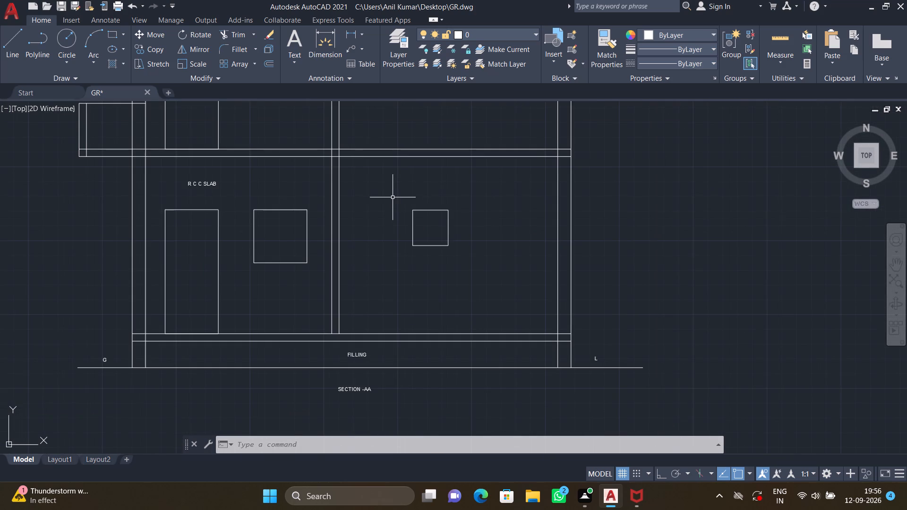
pyautogui.write('MT')
pyautogui.press('Return')
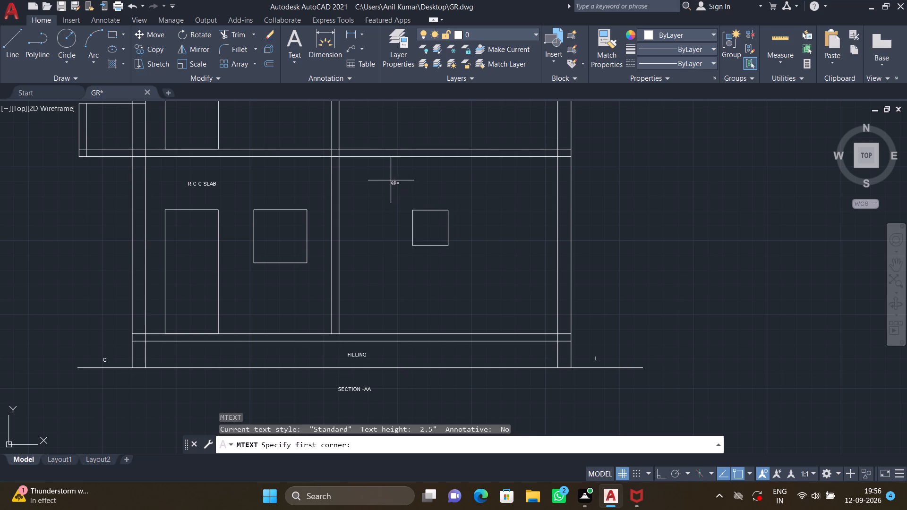
pyautogui.click(388, 179)
pyautogui.click(446, 196)
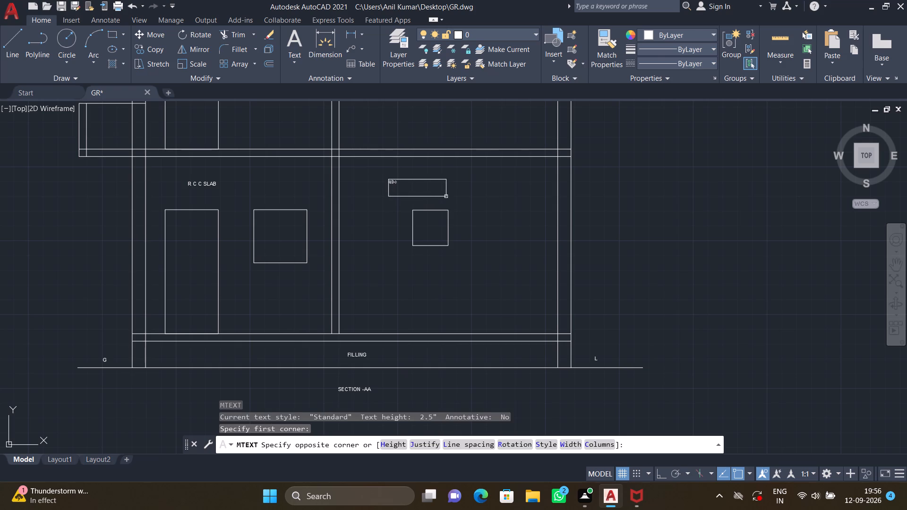
pyautogui.write('BRICK')
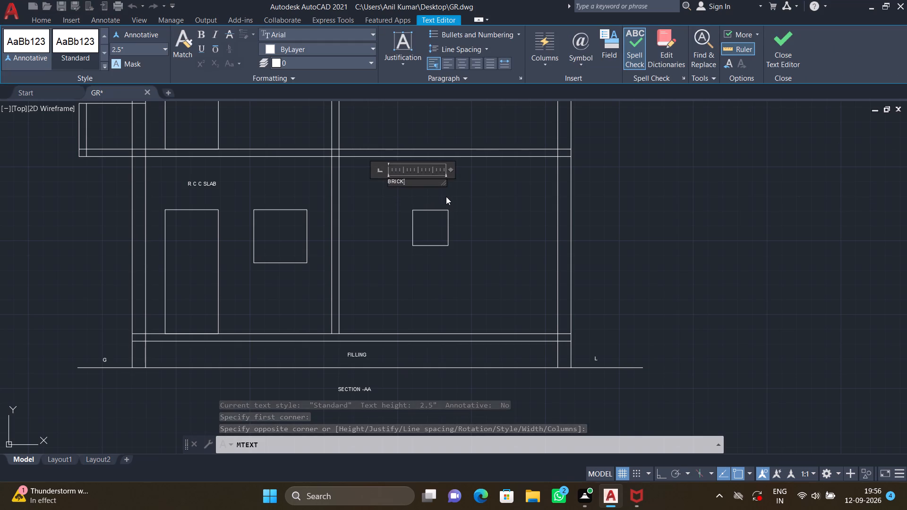
pyautogui.press('space')
pyautogui.write('WALL')
pyautogui.press('Return')
pyautogui.press('Escape')
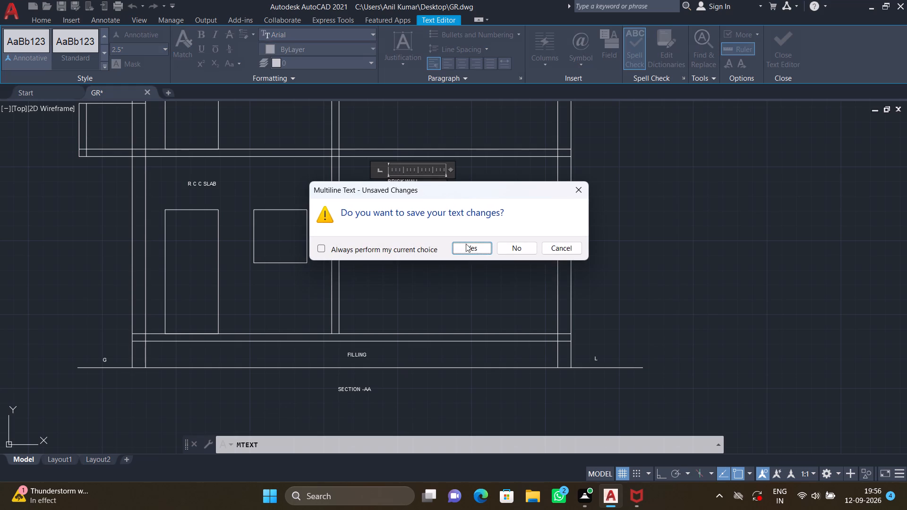
pyautogui.click(468, 249)
# Move the ground-floor BRICK WALL label slightly down and toward the small window.
pyautogui.scroll(2, 381, 187)
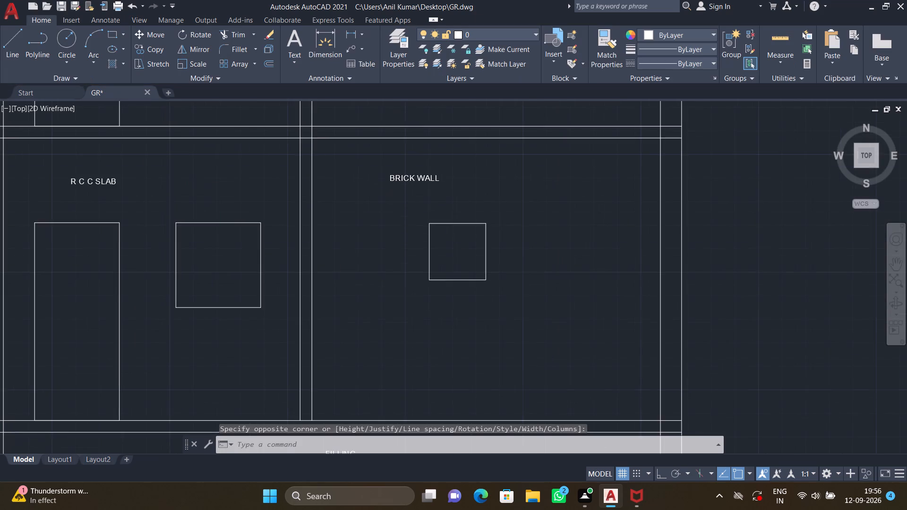
pyautogui.press('m')
pyautogui.press('Return')
pyautogui.click(401, 174)
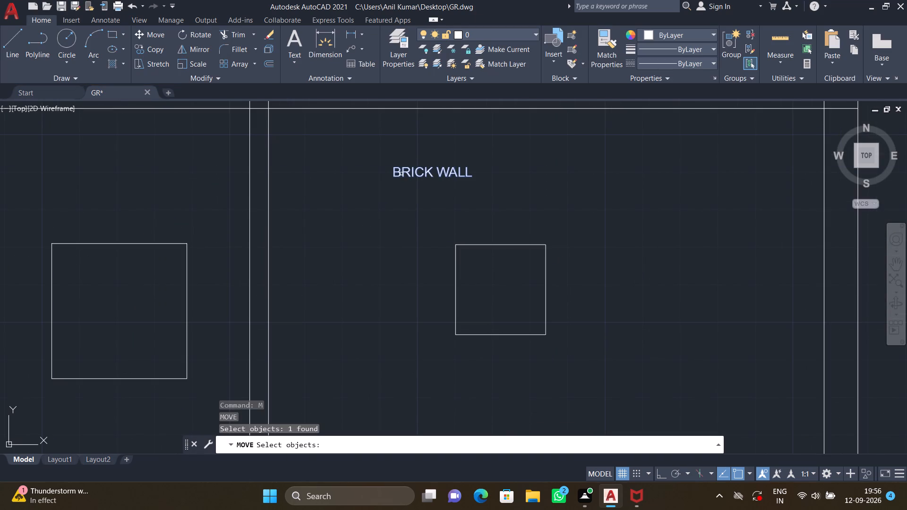
pyautogui.press('Return')
pyautogui.click(395, 168)
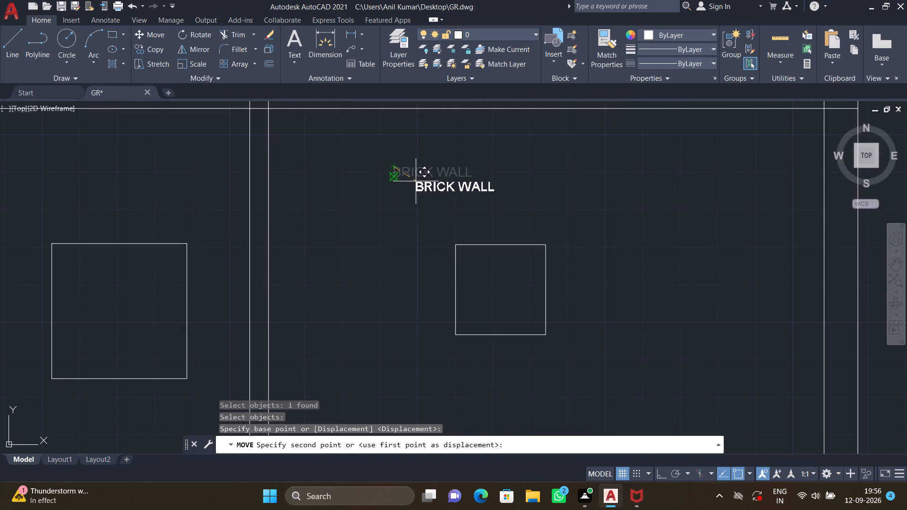
pyautogui.scroll(-2, 417, 179)
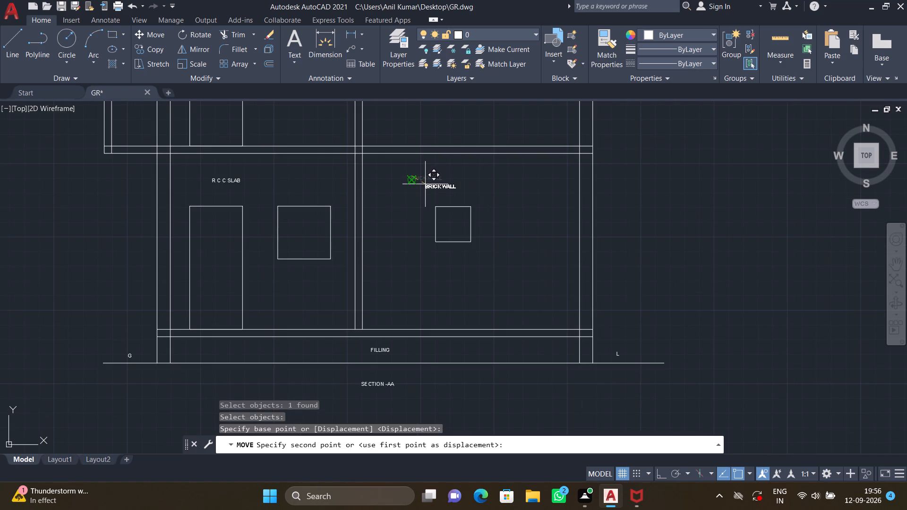
pyautogui.click(423, 185)
# Shift the ground-floor BRICK WALL label horizontally a little further toward the middle of the small window.
pyautogui.scroll(1, 409, 184)
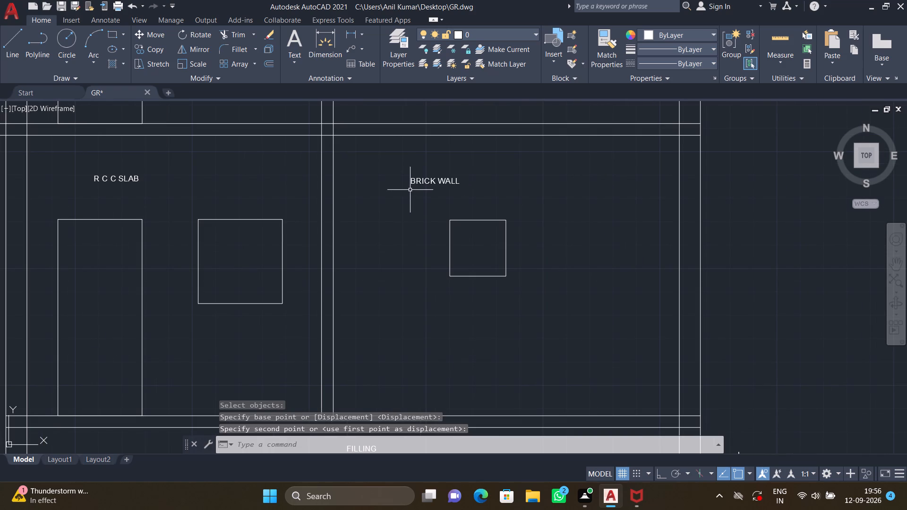
pyautogui.press('m')
pyautogui.press('Return')
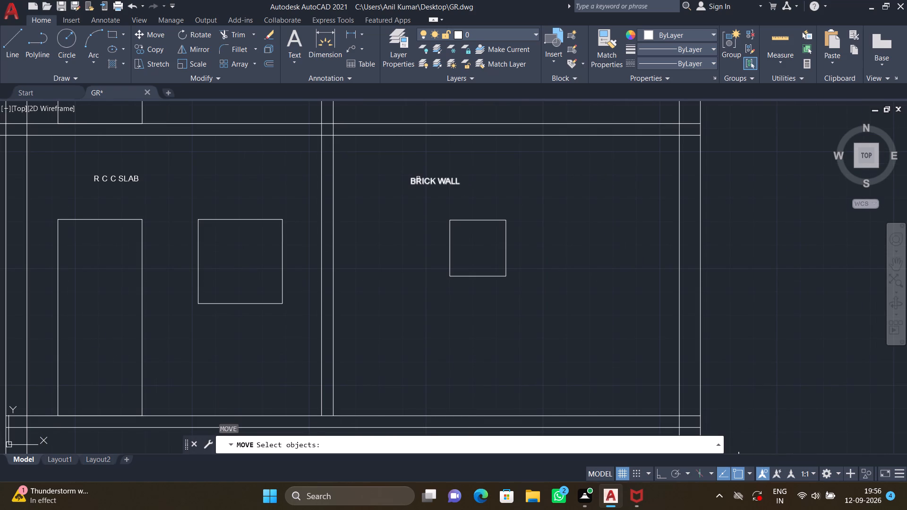
pyautogui.click(418, 178)
pyautogui.press('Return')
pyautogui.click(412, 177)
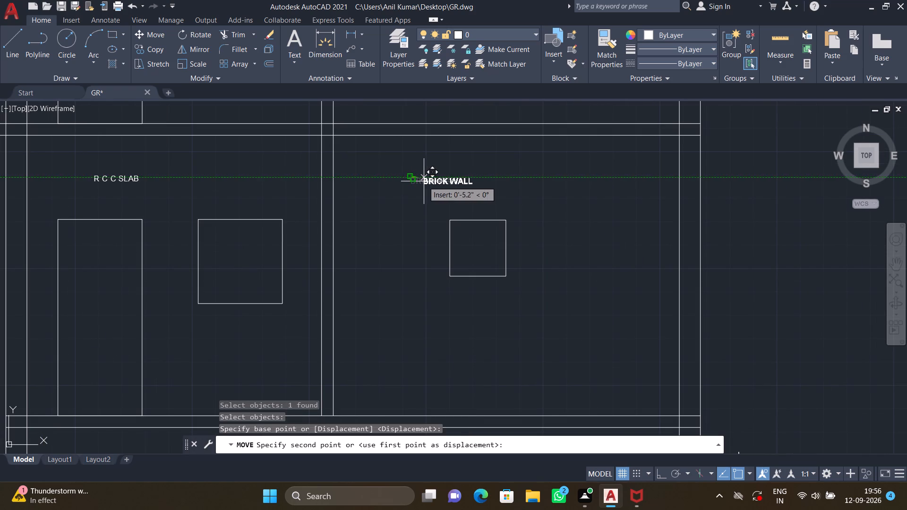
pyautogui.click(428, 181)
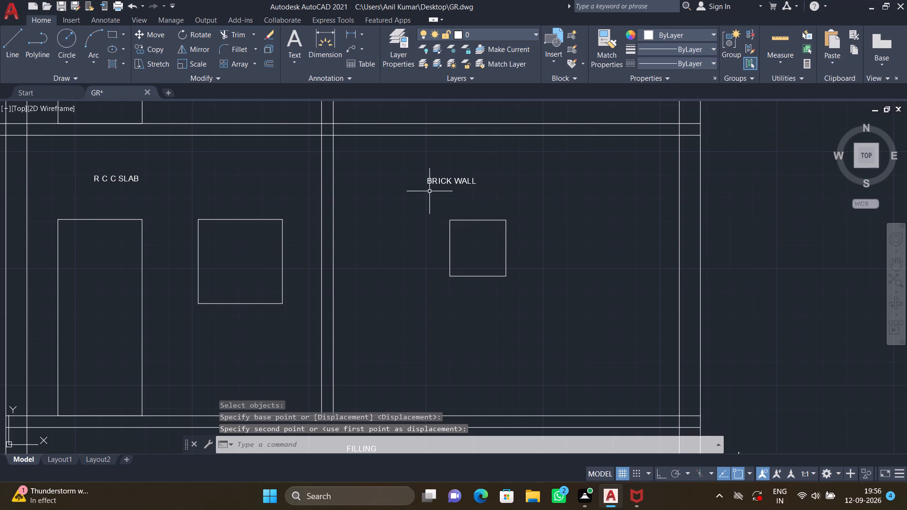
# Add the multiline text "FLOORING" in the ground-floor room, below the small window.
pyautogui.scroll(-2, 432, 197)
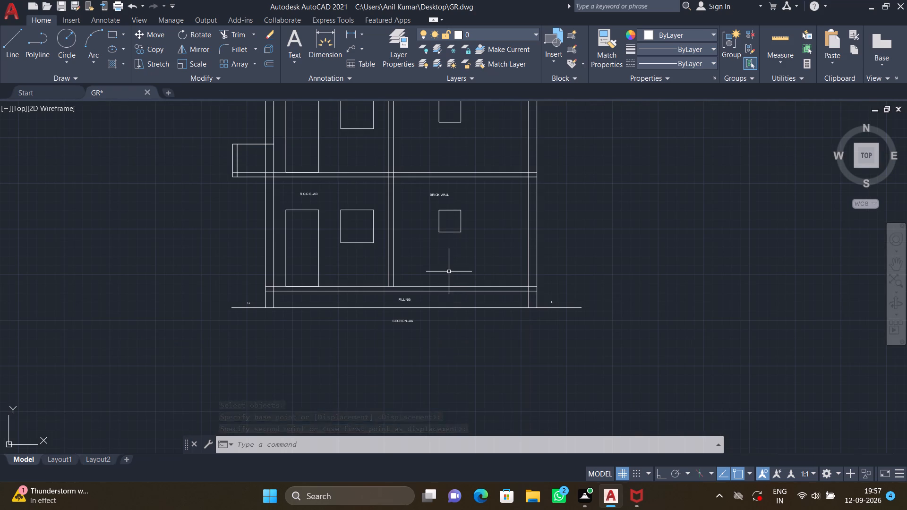
pyautogui.scroll(1, 449, 272)
pyautogui.moveTo(446, 273); pyautogui.dragTo(427, 233, button='middle')
pyautogui.write('MT')
pyautogui.press('Return')
pyautogui.click(428, 241)
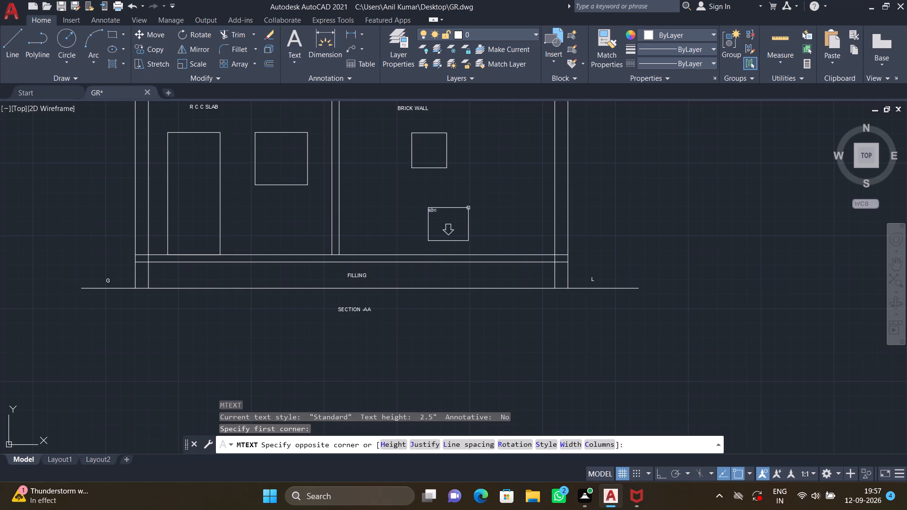
pyautogui.click(503, 204)
pyautogui.write('FLOORIN')
pyautogui.press('g')
pyautogui.press('Return')
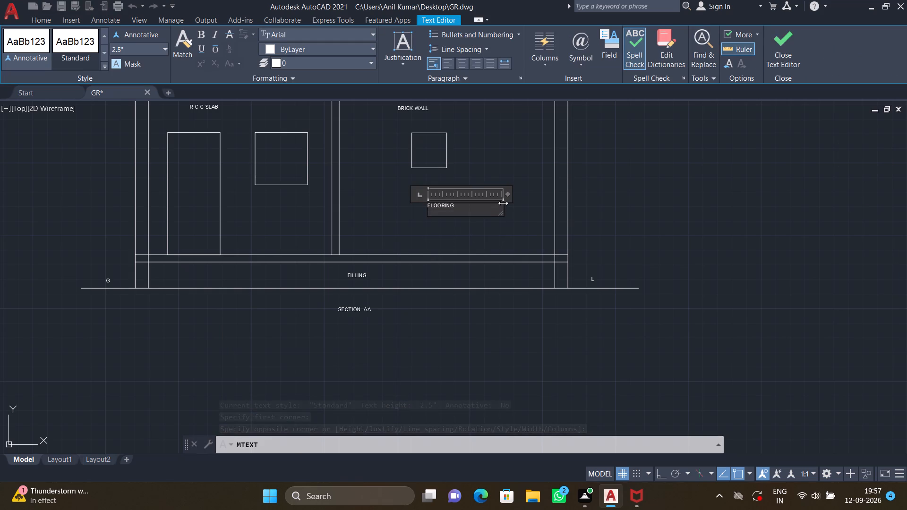
pyautogui.press('Escape')
pyautogui.click(472, 253)
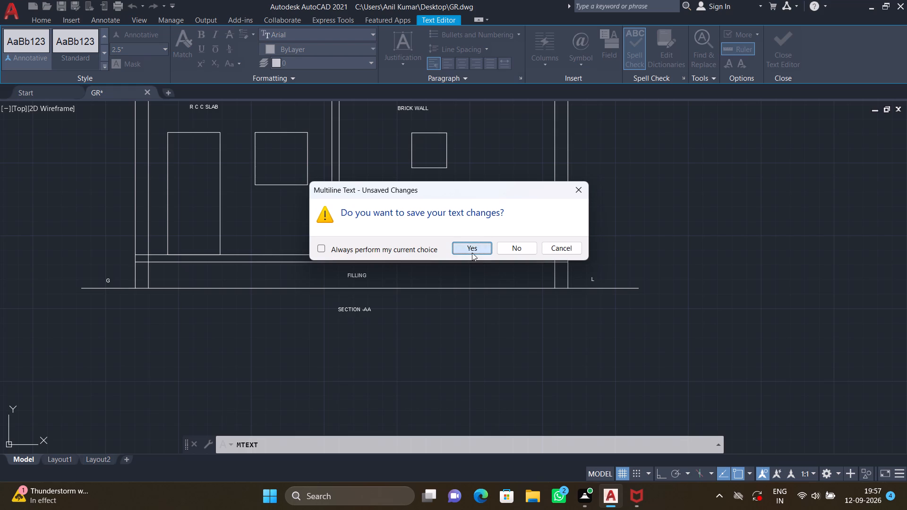
# Move the ground-floor FLOORING label down toward the floor slab and closer to the outer wall, away from the partition.
pyautogui.scroll(1, 435, 211)
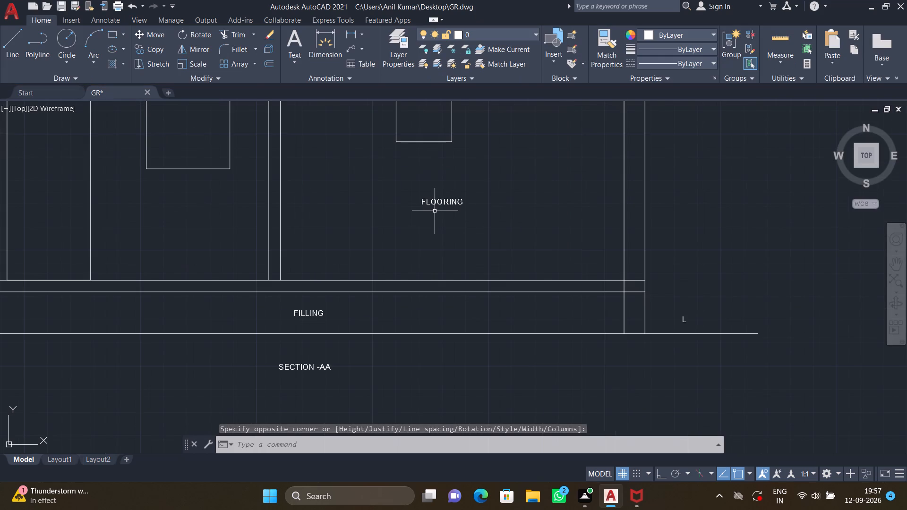
pyautogui.press('m')
pyautogui.press('Return')
pyautogui.click(437, 205)
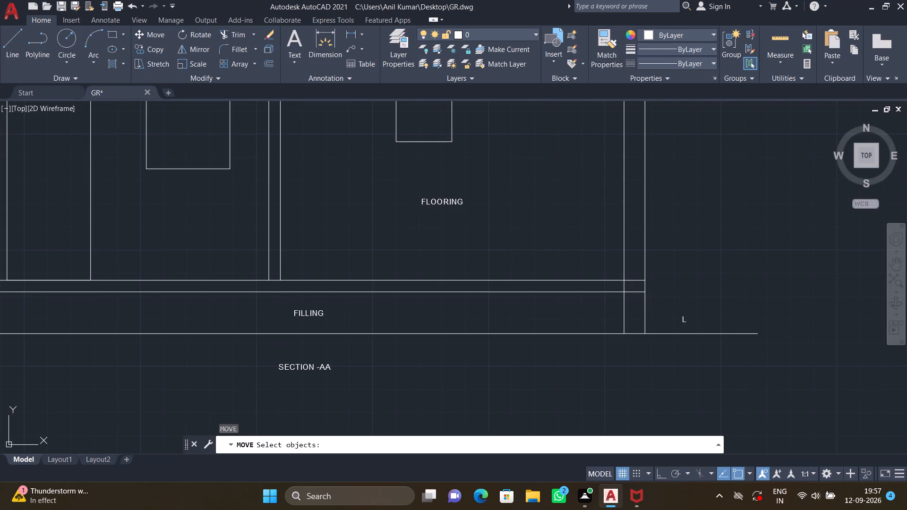
pyautogui.press('Return')
pyautogui.click(422, 200)
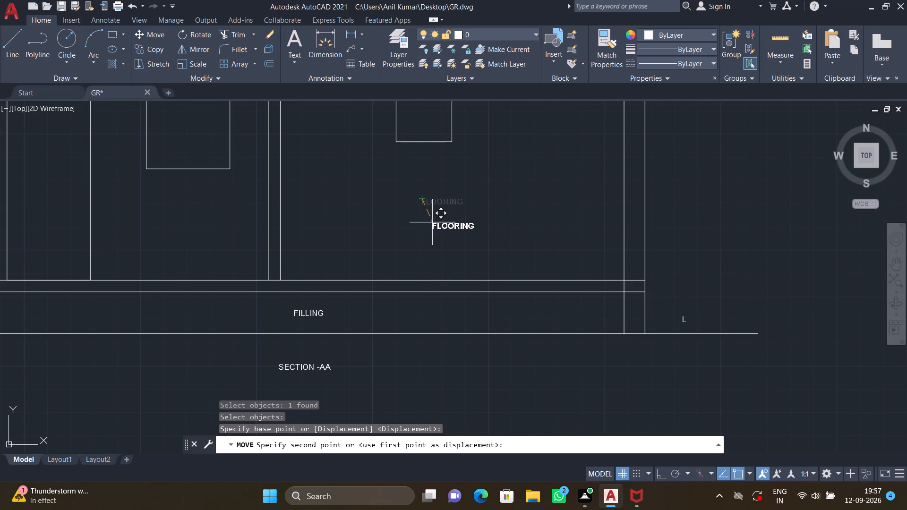
pyautogui.click(479, 249)
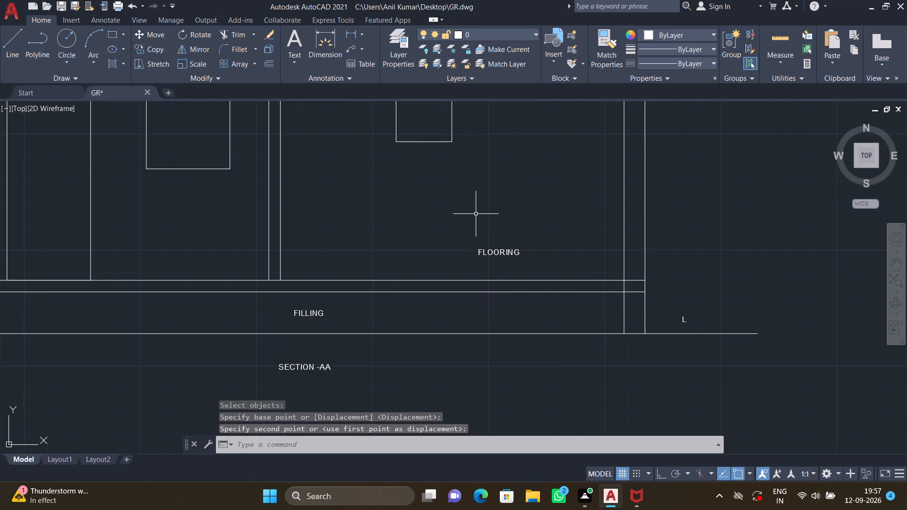
# Draw a slanted leader line from inside the slab above the ground floor down to the ground-floor R C C SLAB label.
pyautogui.scroll(-2, 475, 214)
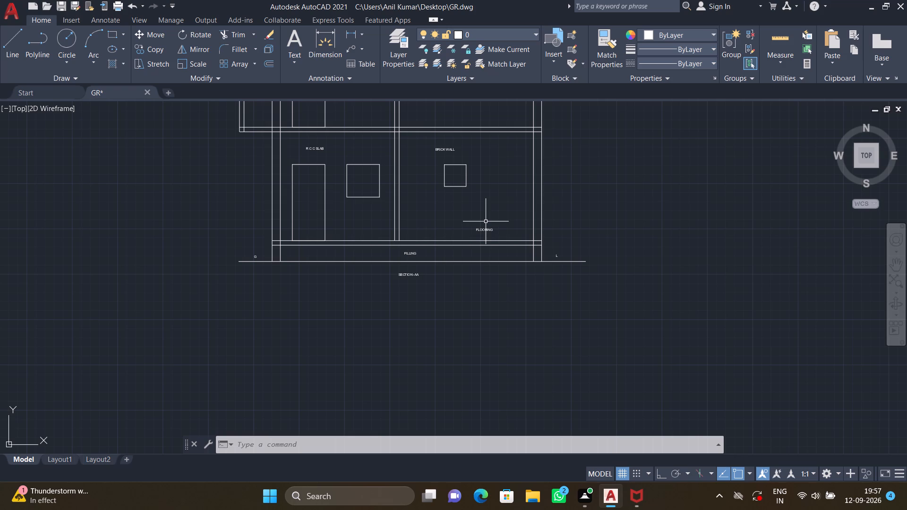
pyautogui.scroll(-1, 486, 221)
pyautogui.moveTo(472, 220); pyautogui.dragTo(471, 250, button='middle')
pyautogui.scroll(1, 441, 215)
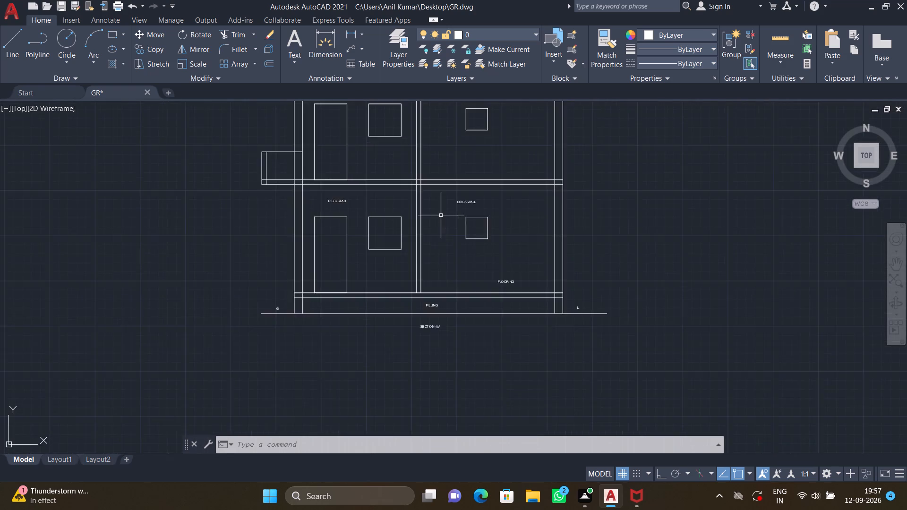
pyautogui.scroll(2, 441, 215)
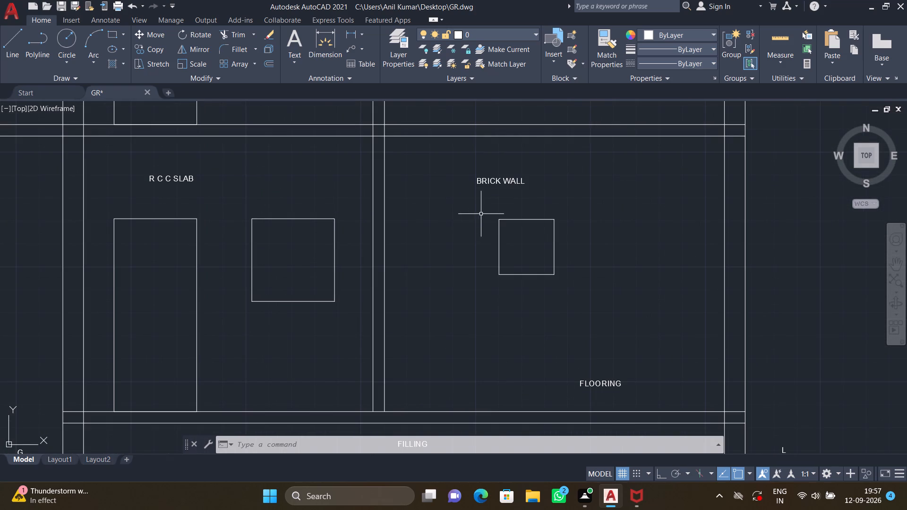
pyautogui.scroll(1, 481, 214)
pyautogui.scroll(-2, 467, 208)
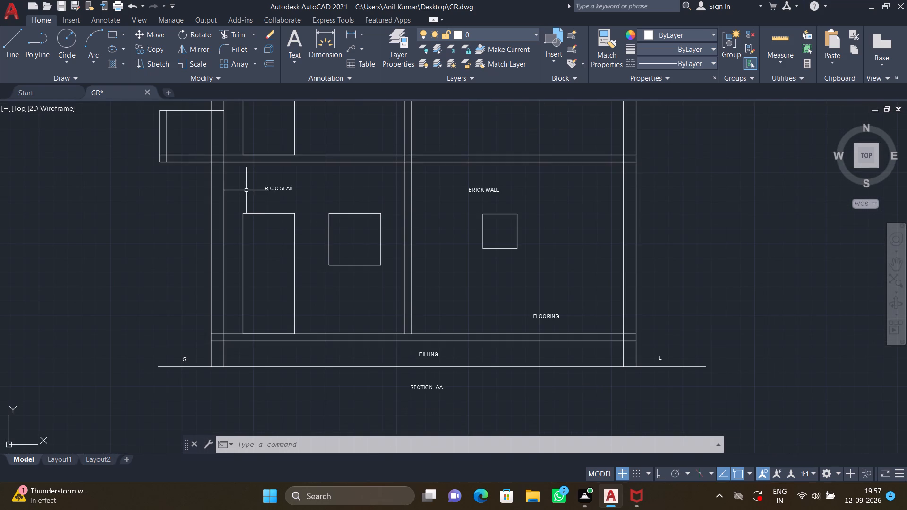
pyautogui.scroll(1, 246, 178)
pyautogui.press('l')
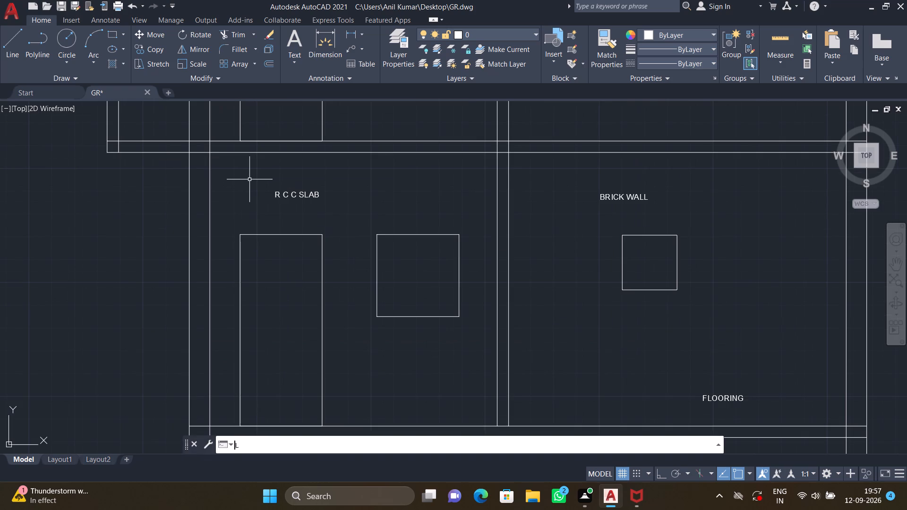
pyautogui.press('Return')
pyautogui.press('F8')
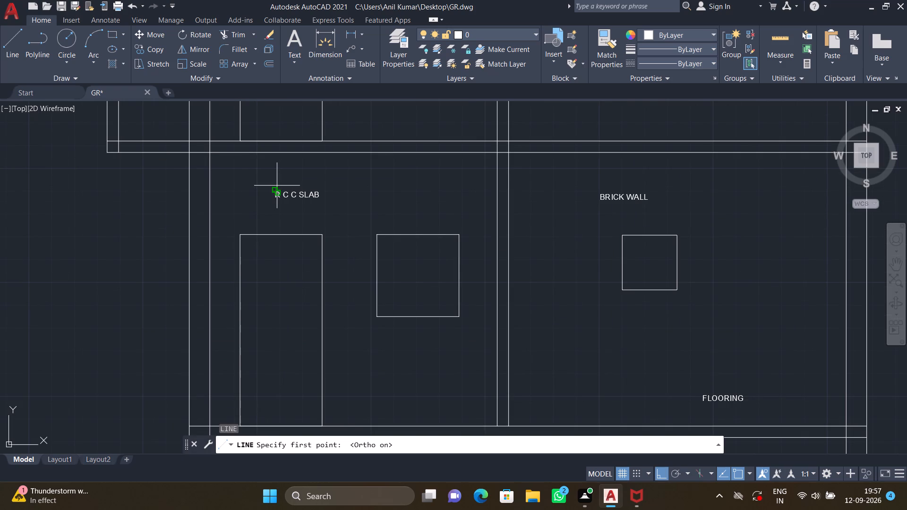
pyautogui.press('F8')
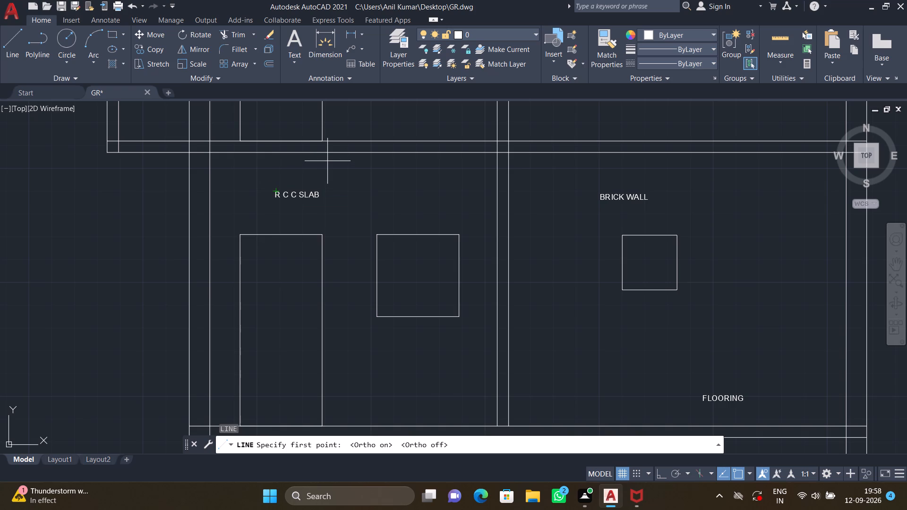
pyautogui.scroll(2, 330, 152)
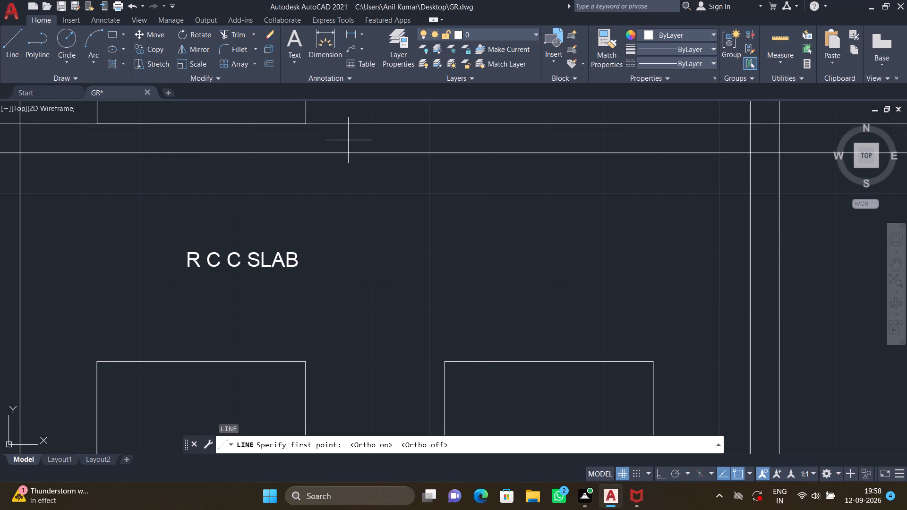
pyautogui.click(348, 140)
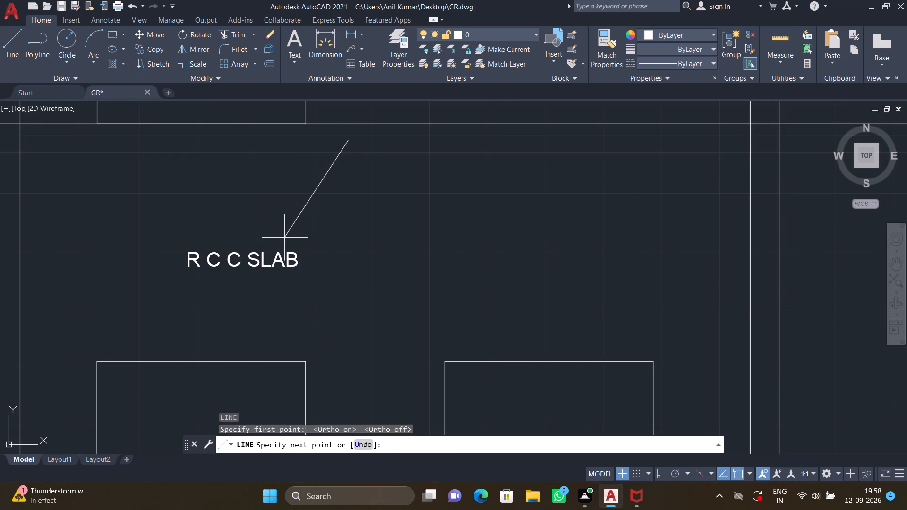
pyautogui.click(284, 238)
pyautogui.press('Return')
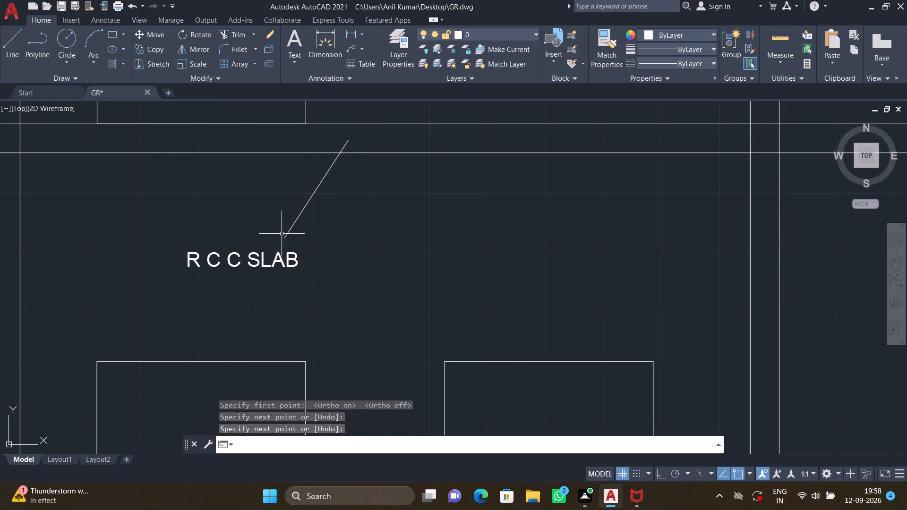
# Draw a slanted leader line from inside the ground-floor partition wall up to just beside the ground-floor BRICK WALL label.
pyautogui.scroll(-2, 282, 234)
pyautogui.scroll(-2, 347, 237)
pyautogui.moveTo(375, 237); pyautogui.dragTo(336, 250, button='middle')
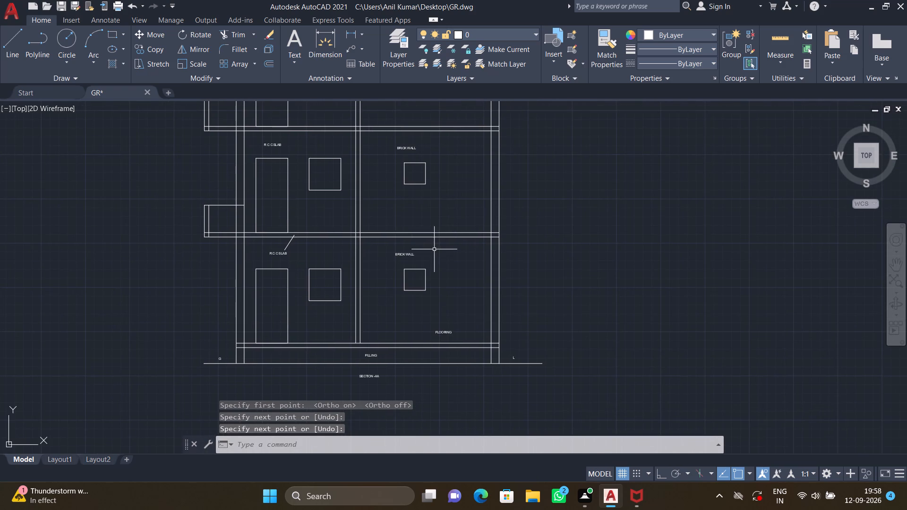
pyautogui.scroll(3, 389, 244)
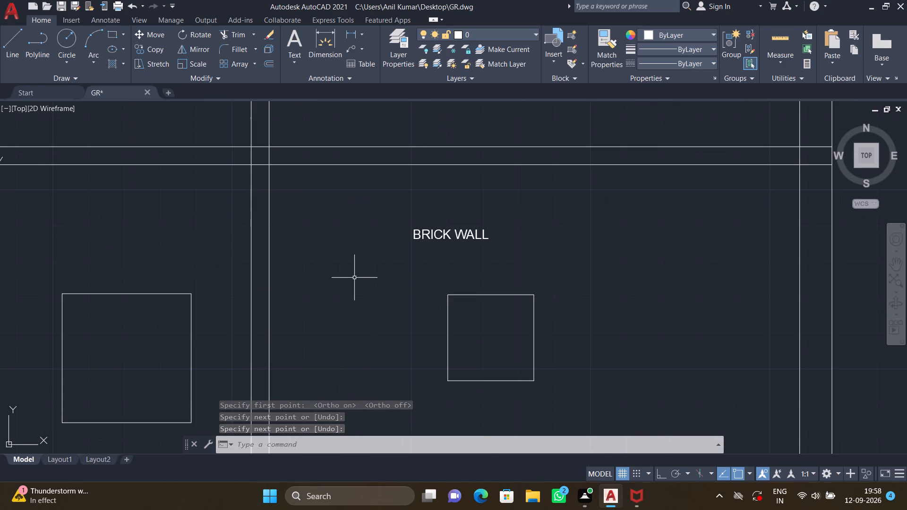
pyautogui.press('l')
pyautogui.press('Return')
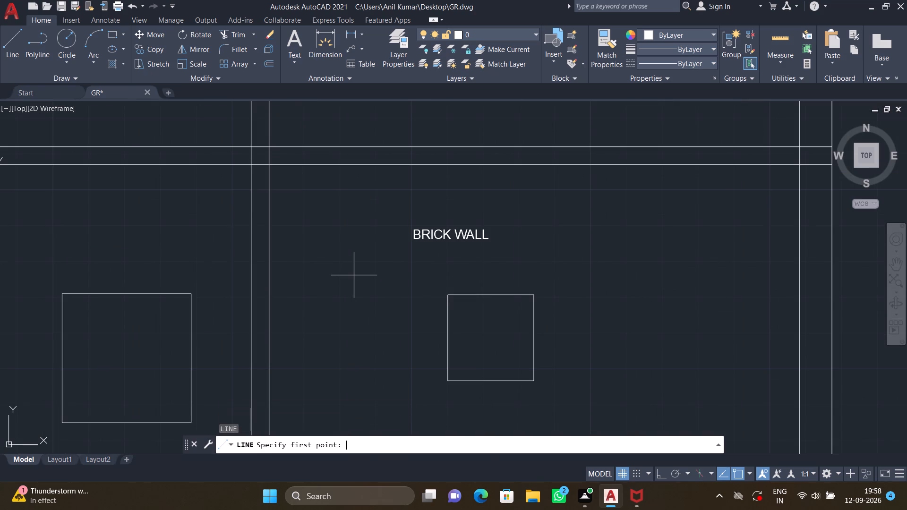
pyautogui.click(260, 289)
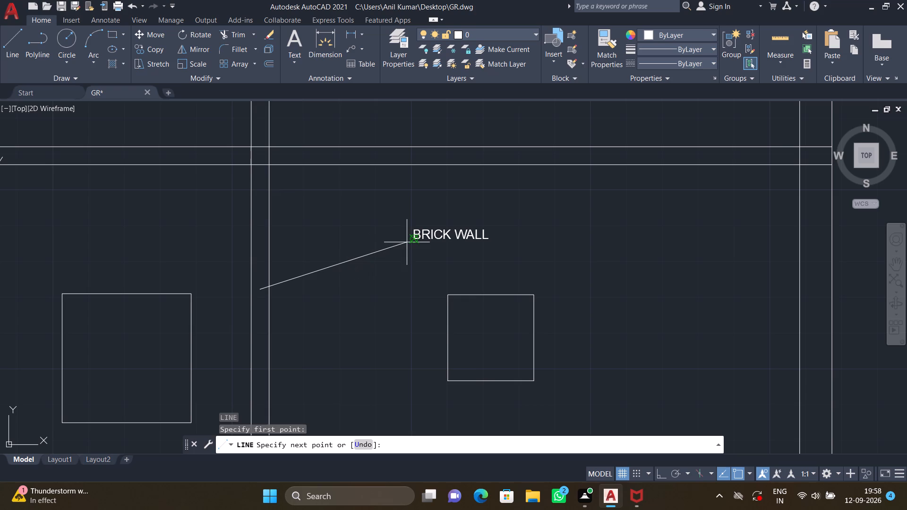
pyautogui.click(395, 244)
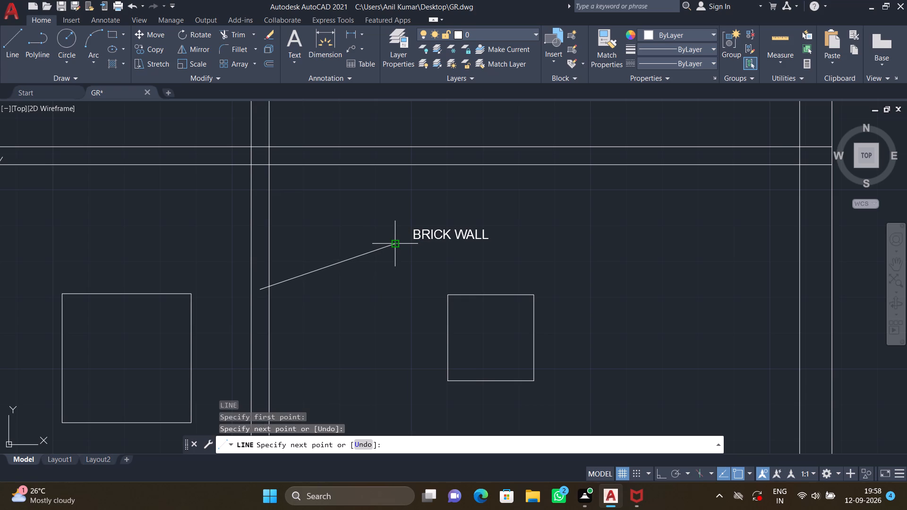
pyautogui.press('Return')
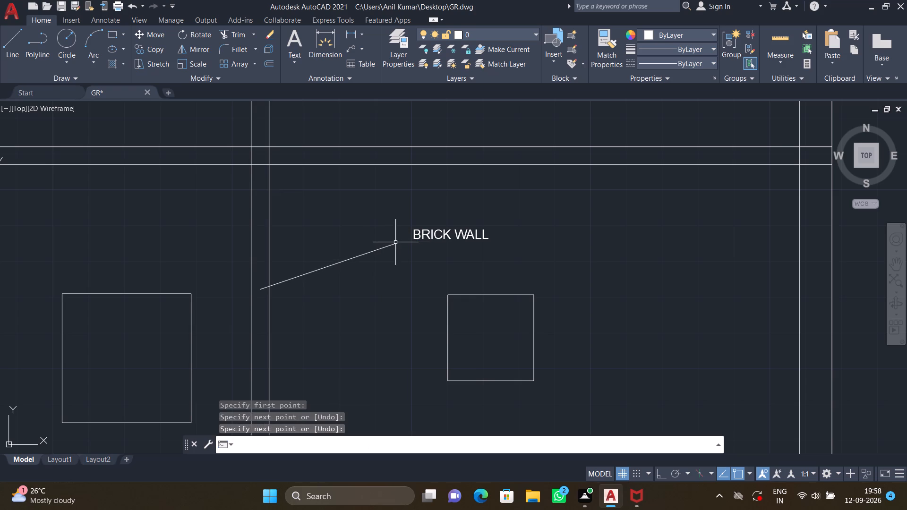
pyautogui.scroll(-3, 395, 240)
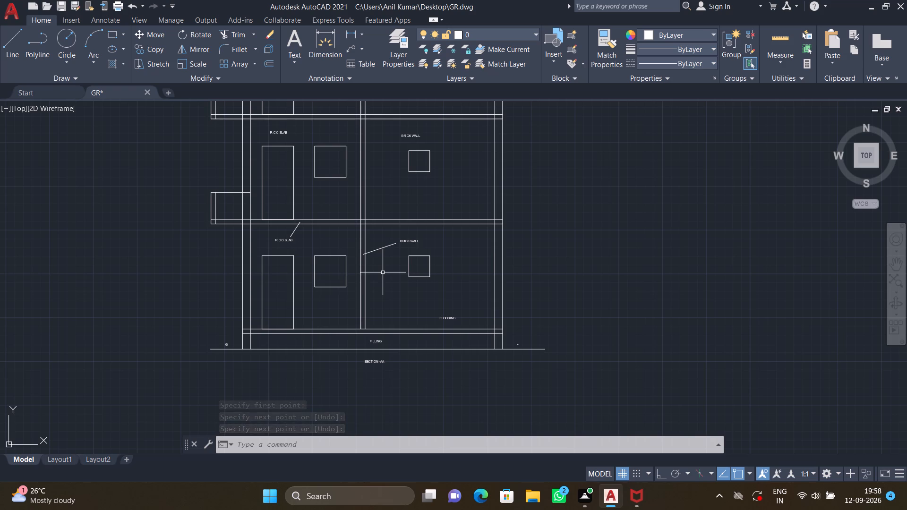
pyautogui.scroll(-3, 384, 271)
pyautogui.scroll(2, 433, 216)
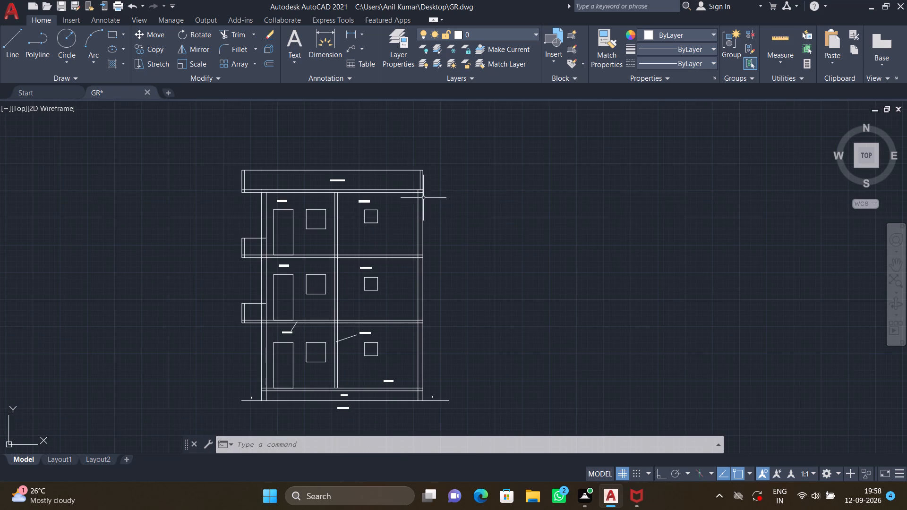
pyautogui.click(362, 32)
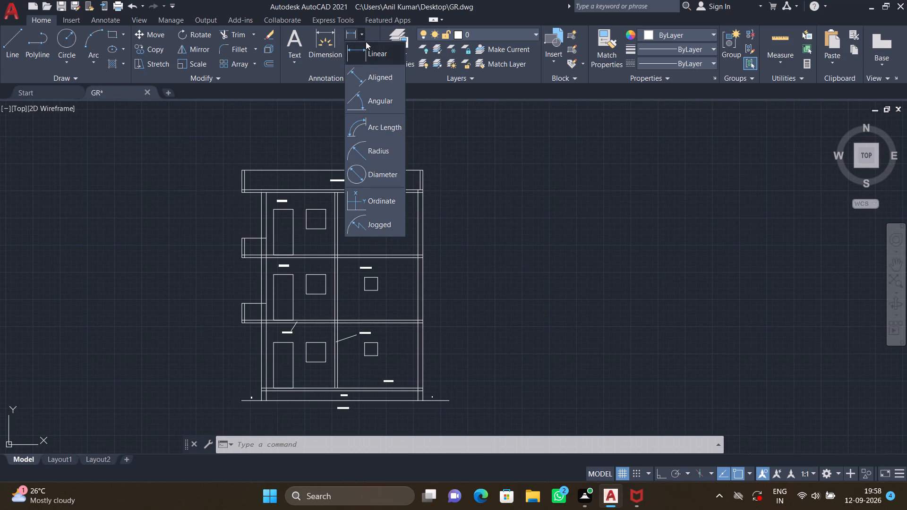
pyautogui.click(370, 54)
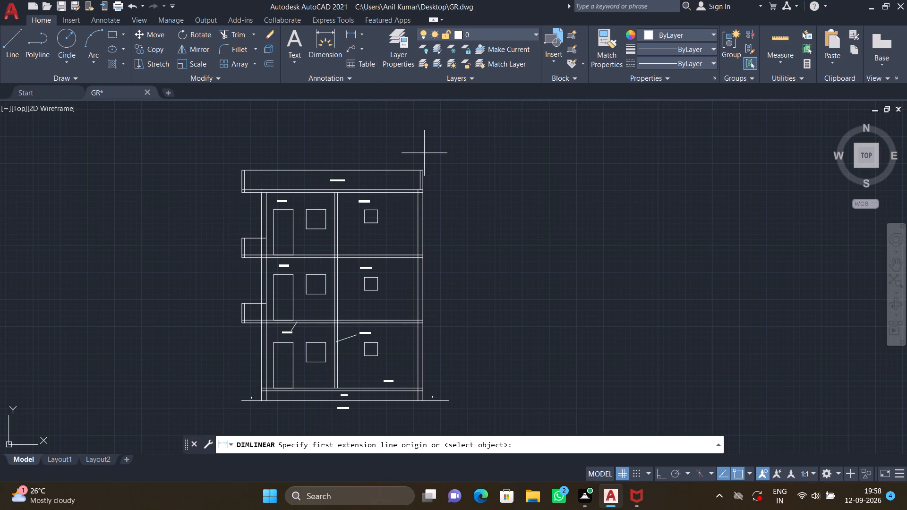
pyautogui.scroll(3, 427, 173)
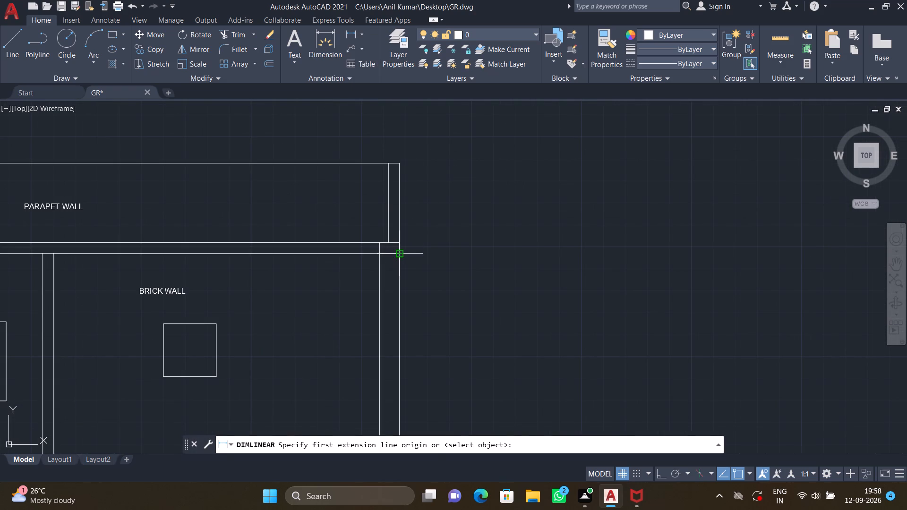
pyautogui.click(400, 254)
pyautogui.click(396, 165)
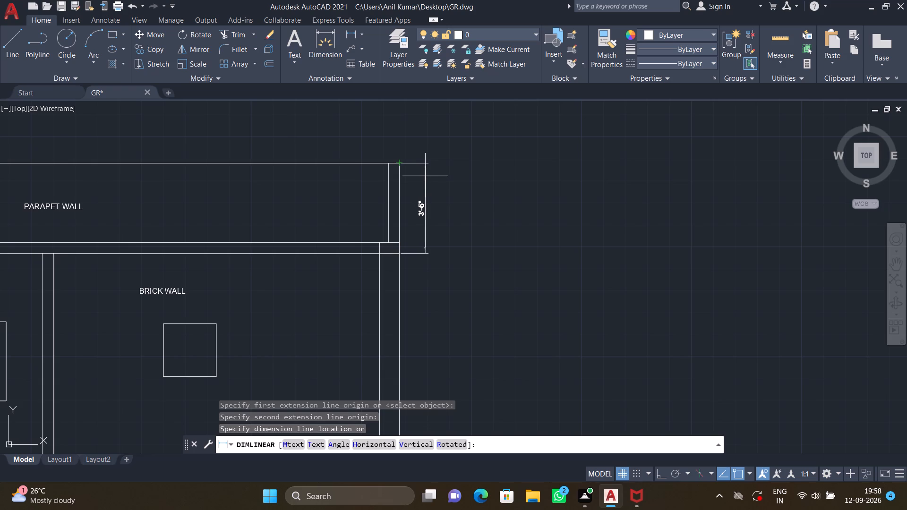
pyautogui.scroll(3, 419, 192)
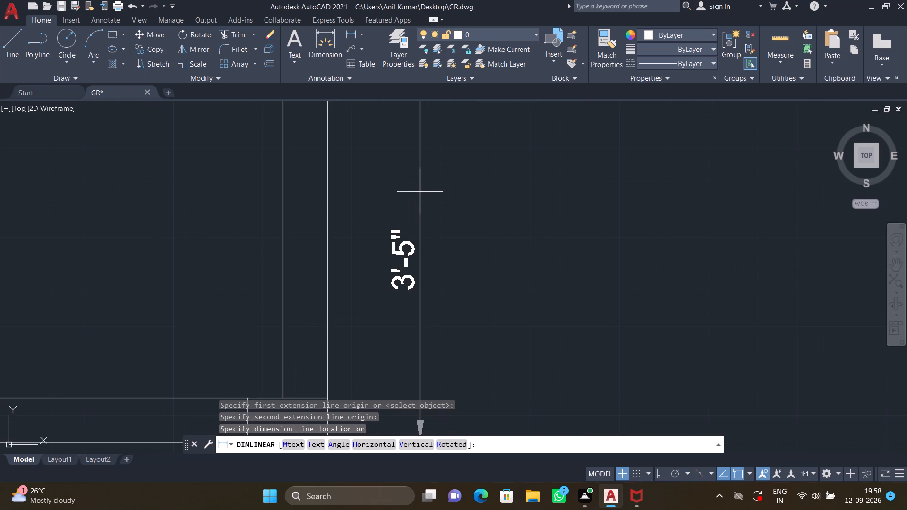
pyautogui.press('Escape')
# Add a vertical linear dimension outside the outer wall for the top storey, from the roof slab's underside to the slab underside below.
pyautogui.scroll(-2, 401, 200)
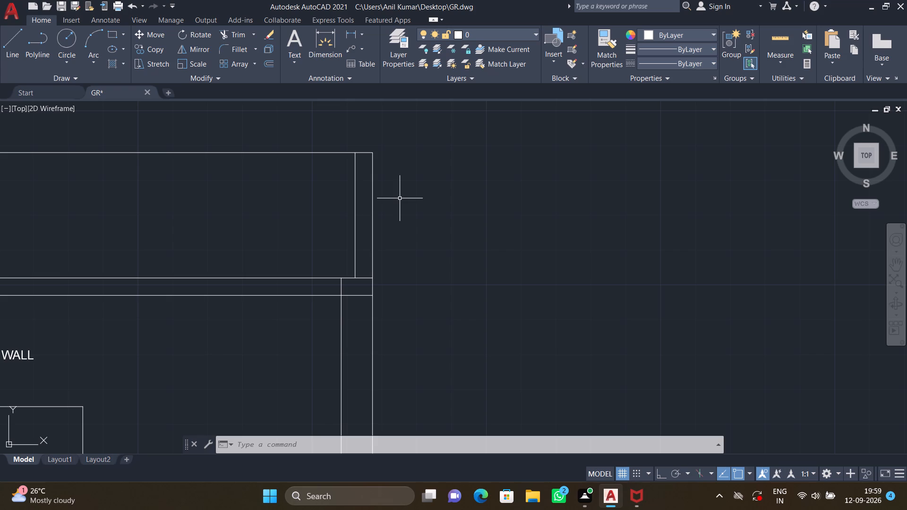
pyautogui.scroll(-2, 400, 198)
pyautogui.moveTo(395, 257); pyautogui.dragTo(387, 187, button='middle')
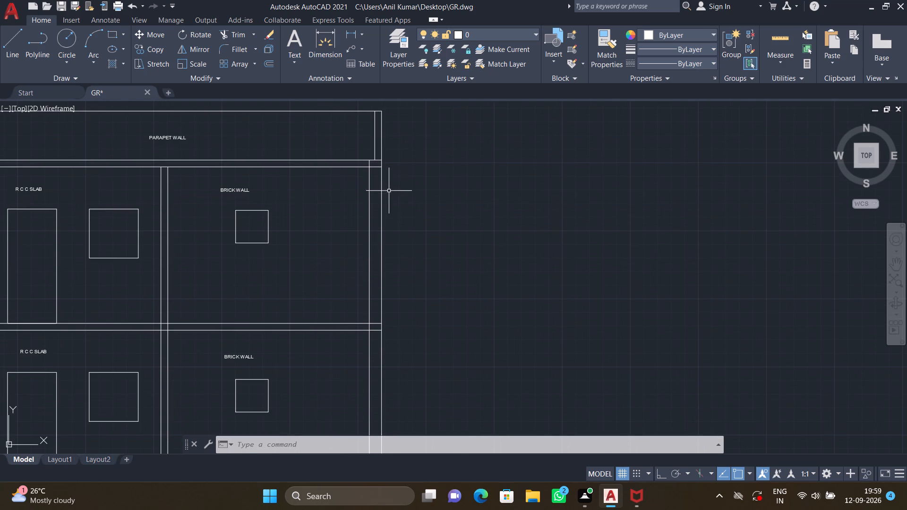
pyautogui.press('space')
pyautogui.click(384, 167)
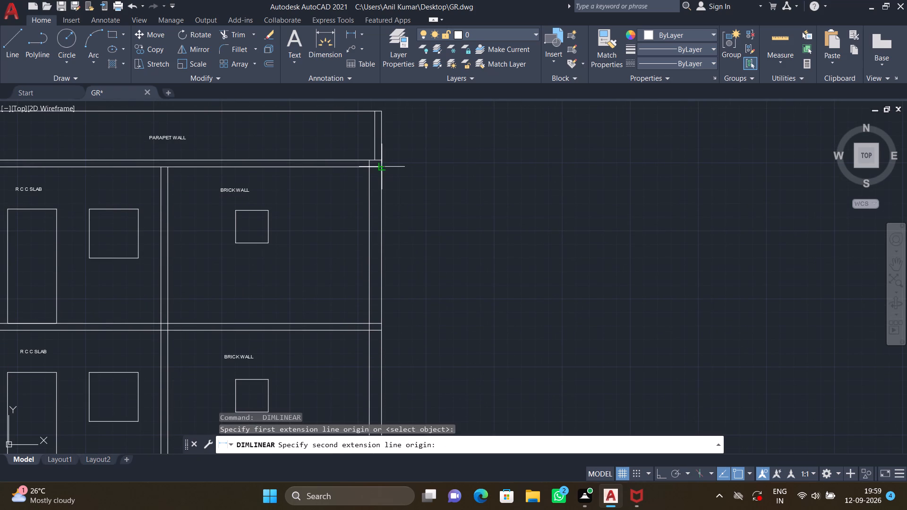
pyautogui.scroll(1, 380, 297)
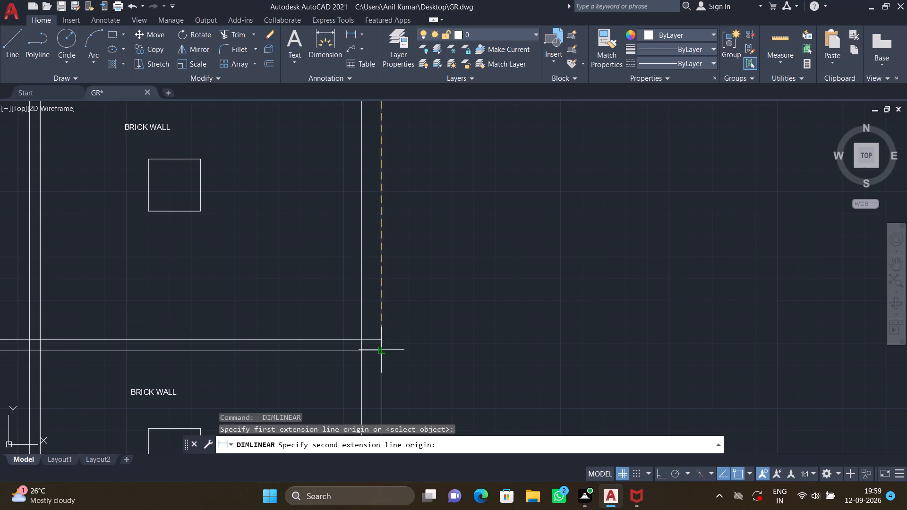
pyautogui.click(380, 348)
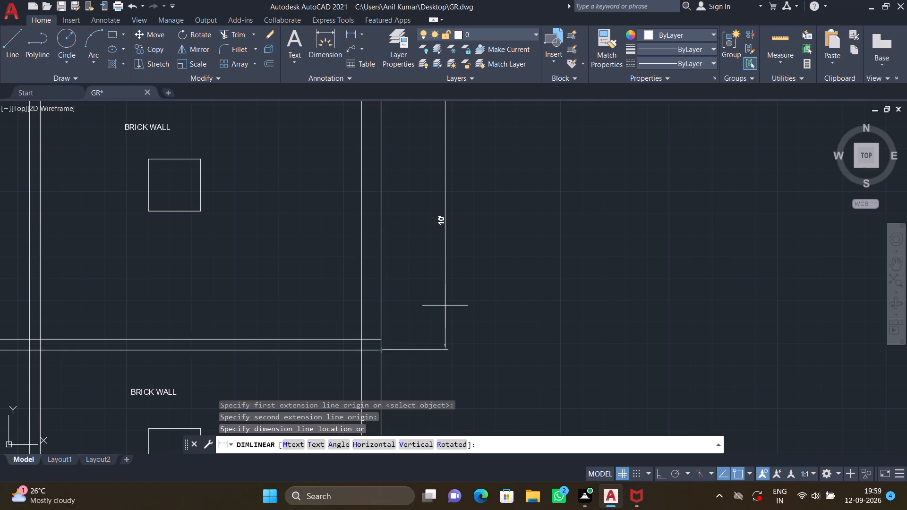
pyautogui.scroll(-2, 451, 299)
pyautogui.click(449, 294)
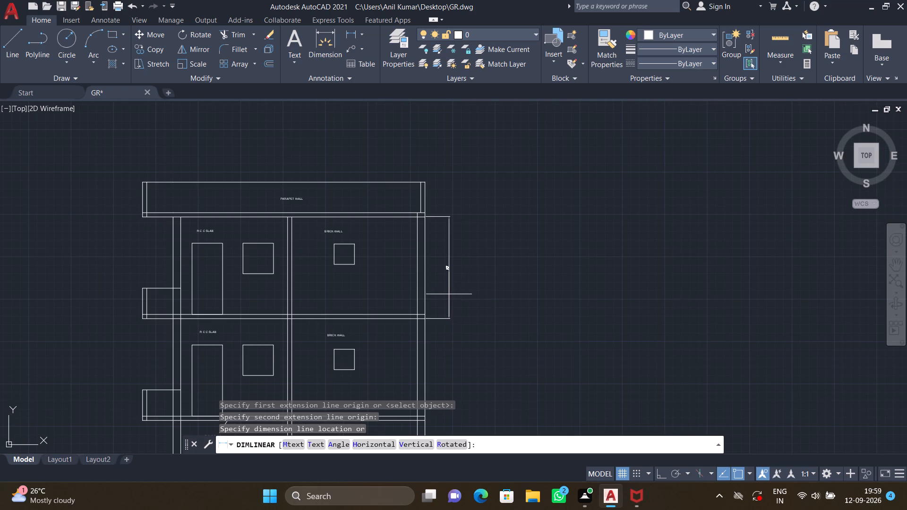
# Dimension the middle storey's height between its two slab undersides, placing the dimension in line with the top-storey dimension.
pyautogui.scroll(-1, 446, 317)
pyautogui.moveTo(437, 344); pyautogui.dragTo(435, 235, button='middle')
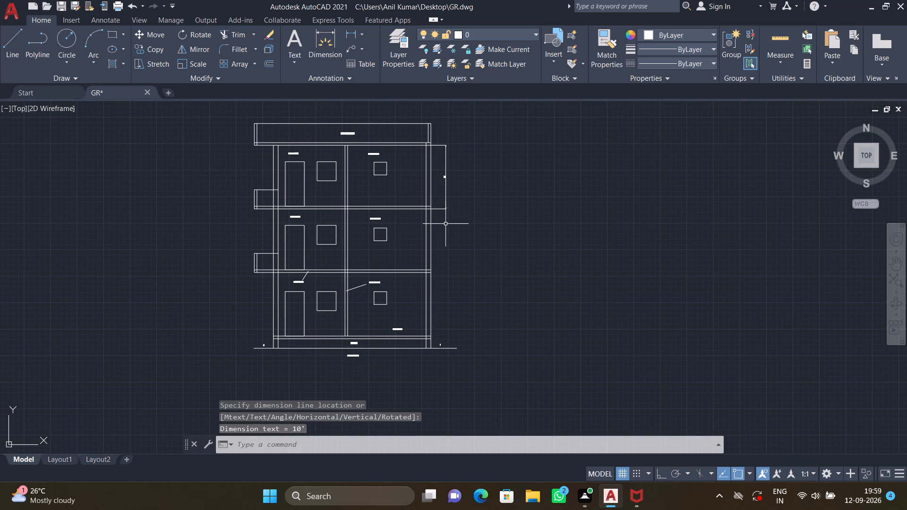
pyautogui.press('space')
pyautogui.scroll(2, 433, 212)
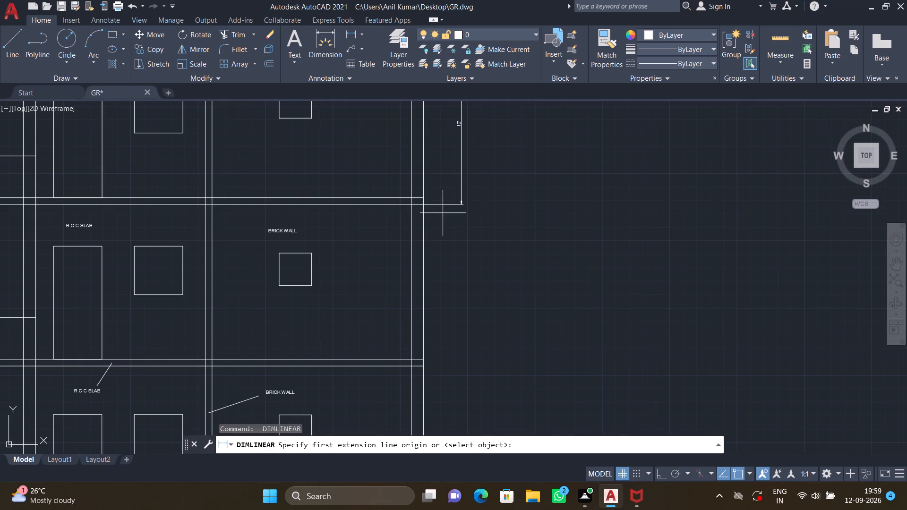
pyautogui.click(443, 202)
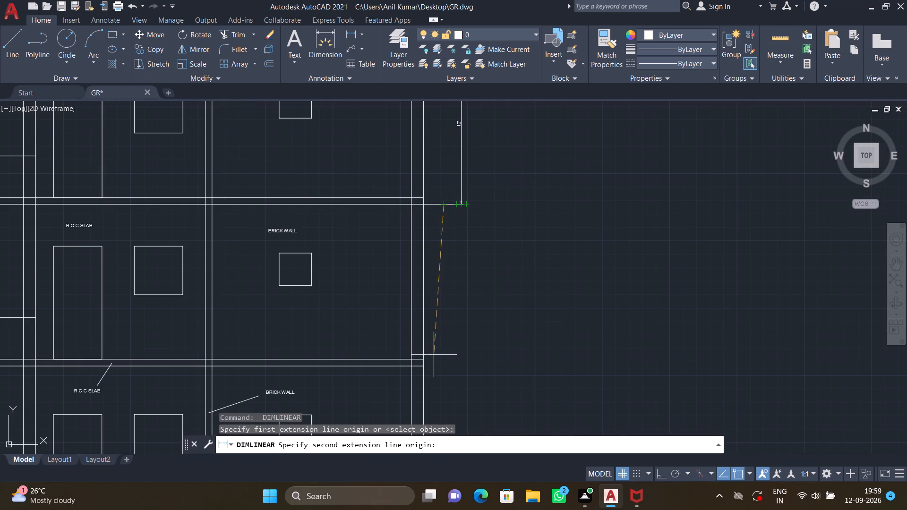
pyautogui.click(422, 365)
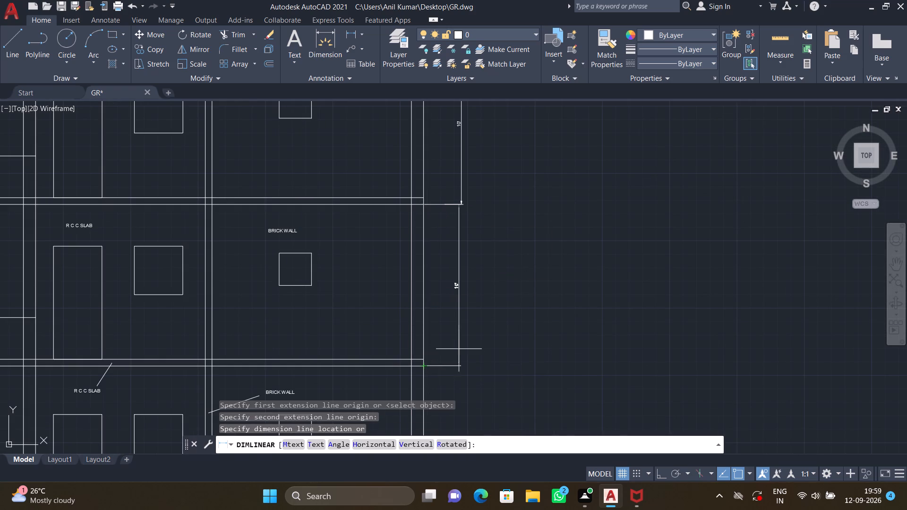
pyautogui.scroll(1, 460, 334)
pyautogui.scroll(2, 454, 288)
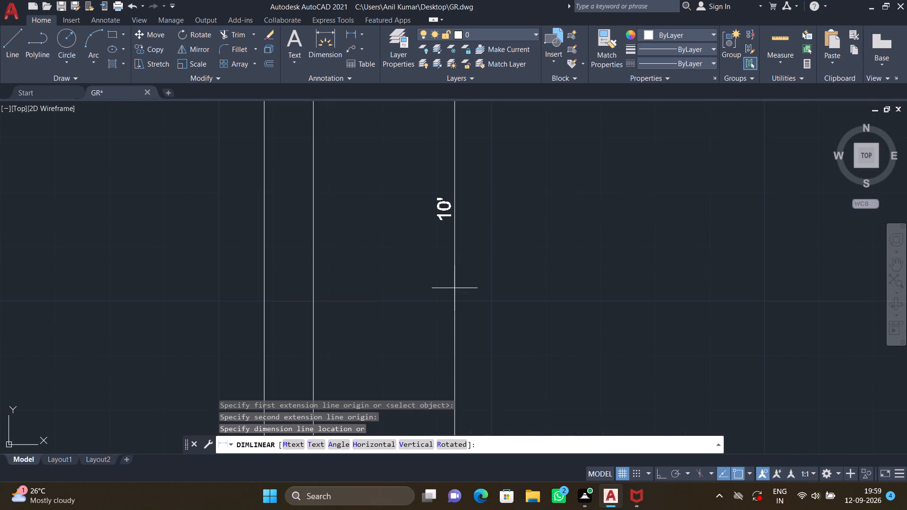
pyautogui.scroll(-2, 458, 287)
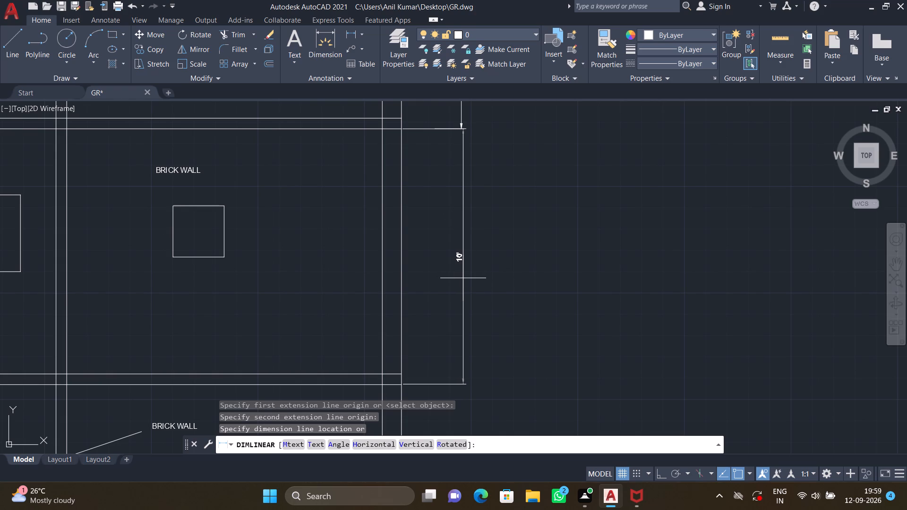
pyautogui.click(462, 278)
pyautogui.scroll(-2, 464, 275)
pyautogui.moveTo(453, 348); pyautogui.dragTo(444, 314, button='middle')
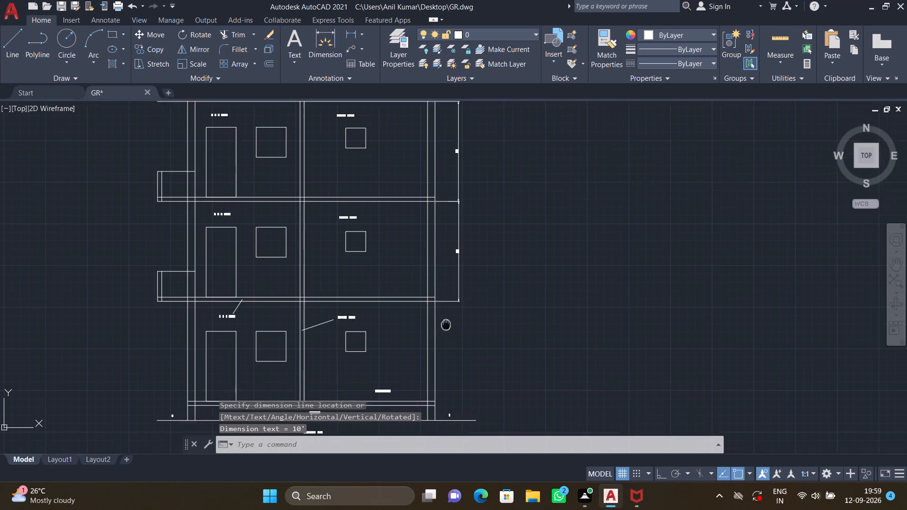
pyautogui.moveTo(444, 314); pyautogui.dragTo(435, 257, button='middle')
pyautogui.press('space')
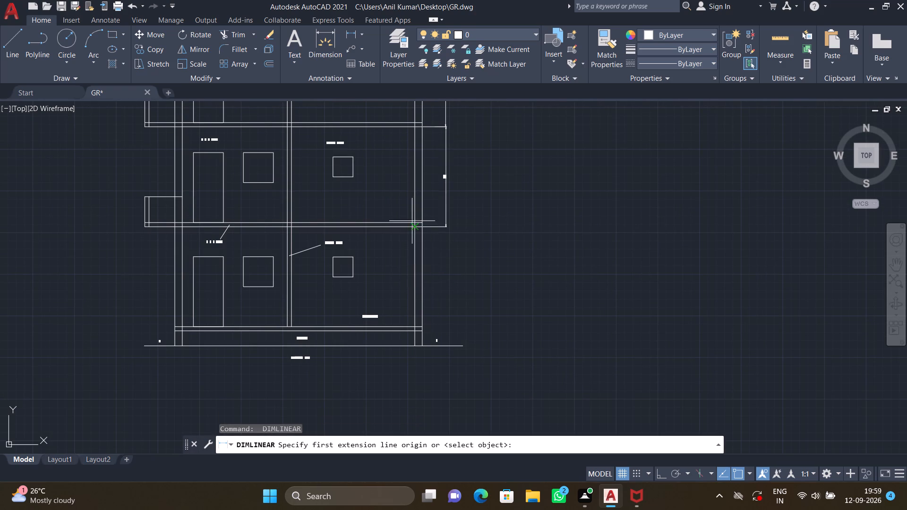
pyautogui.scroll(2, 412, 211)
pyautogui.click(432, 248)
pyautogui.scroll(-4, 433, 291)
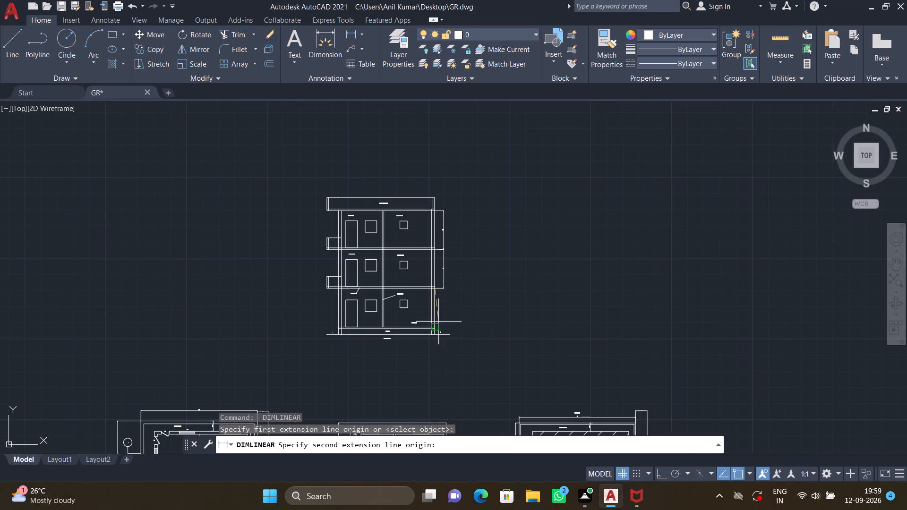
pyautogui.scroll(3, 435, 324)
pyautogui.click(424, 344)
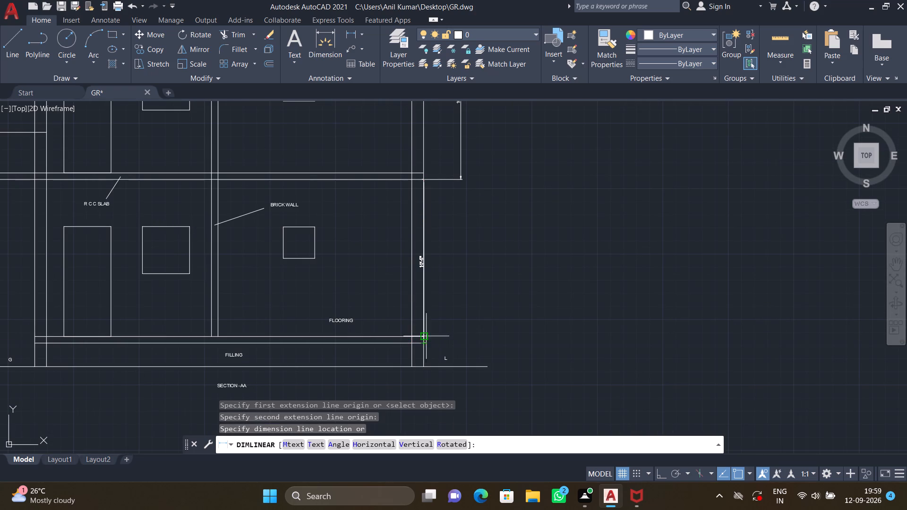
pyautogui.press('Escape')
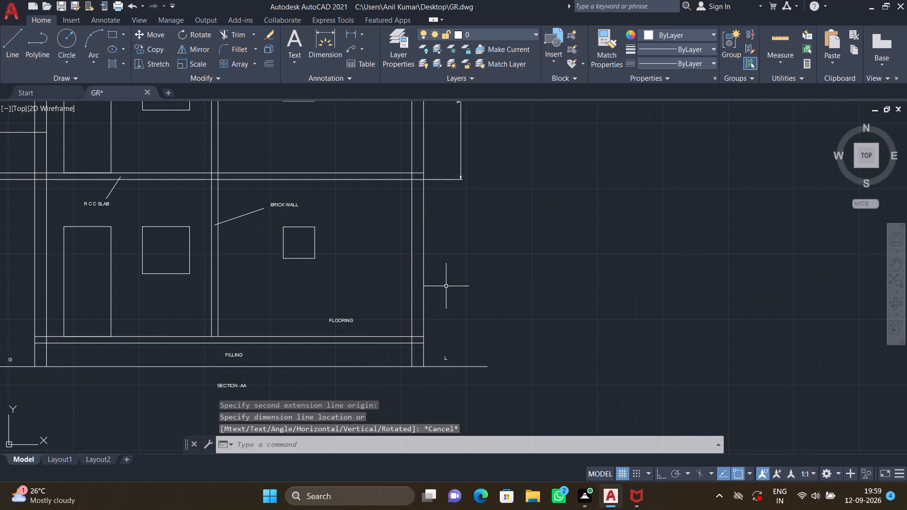
# Dimension the ground storey's height from the slab underside above to the top of the floor slab, in line with the upper dimensions.
pyautogui.press('space')
pyautogui.click(421, 181)
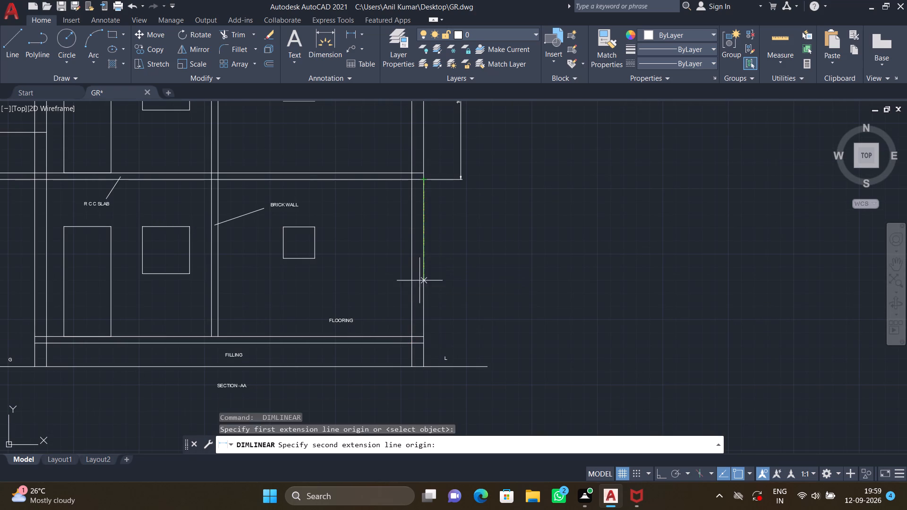
pyautogui.scroll(2, 424, 312)
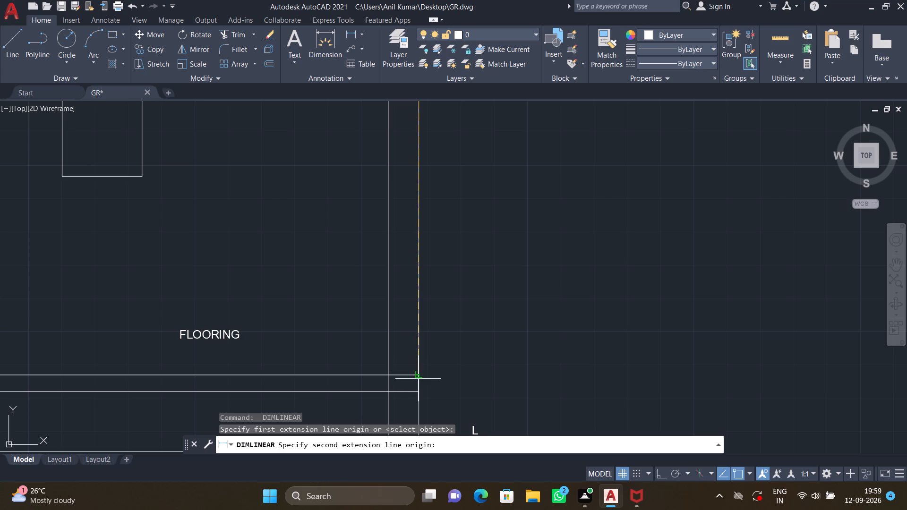
pyautogui.click(418, 374)
pyautogui.scroll(-3, 455, 321)
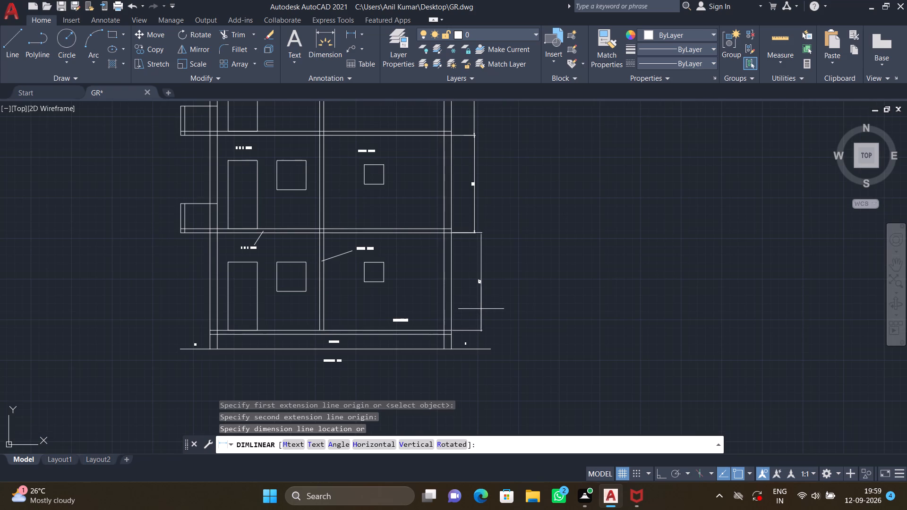
pyautogui.scroll(2, 473, 306)
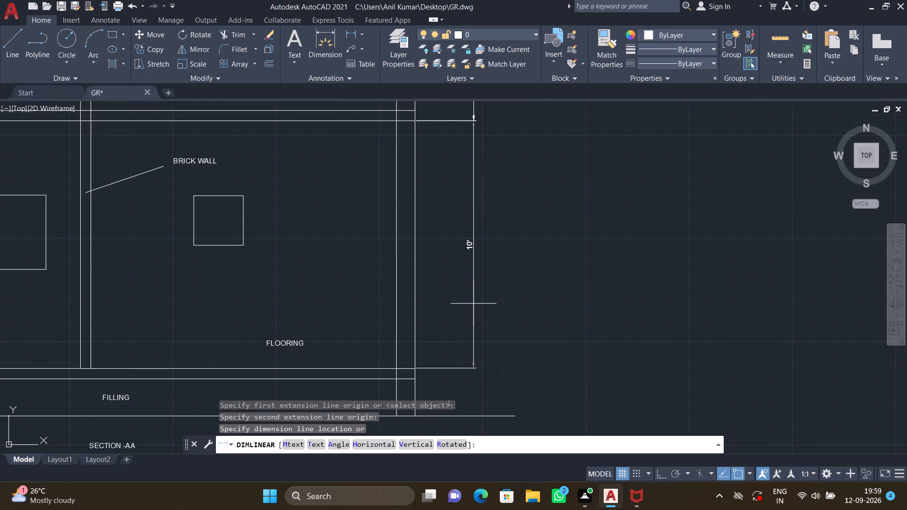
pyautogui.click(475, 304)
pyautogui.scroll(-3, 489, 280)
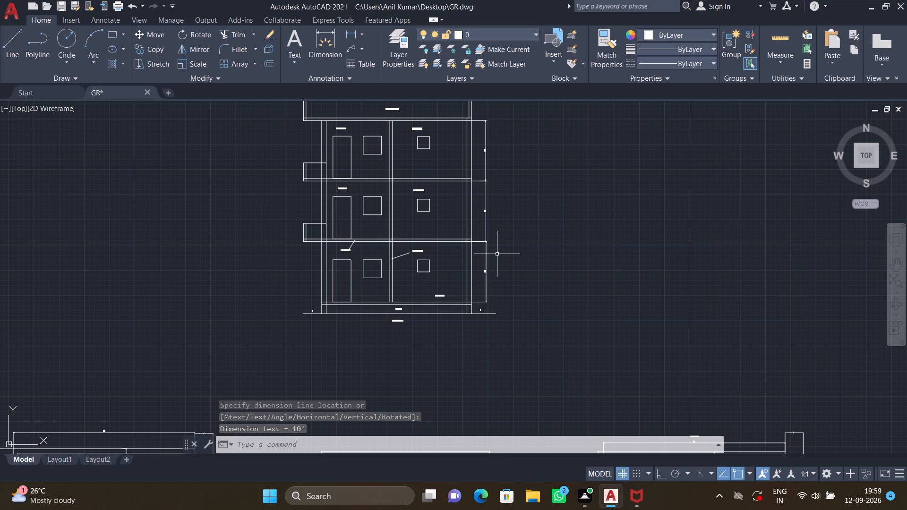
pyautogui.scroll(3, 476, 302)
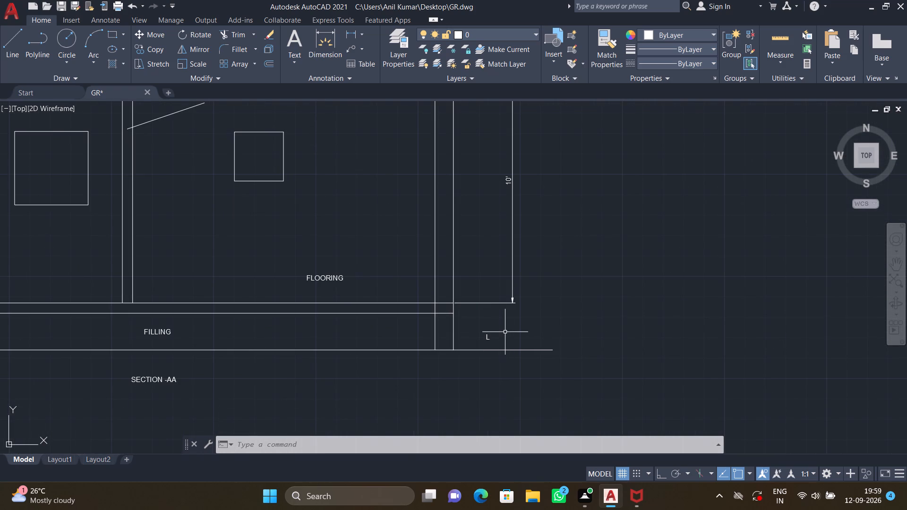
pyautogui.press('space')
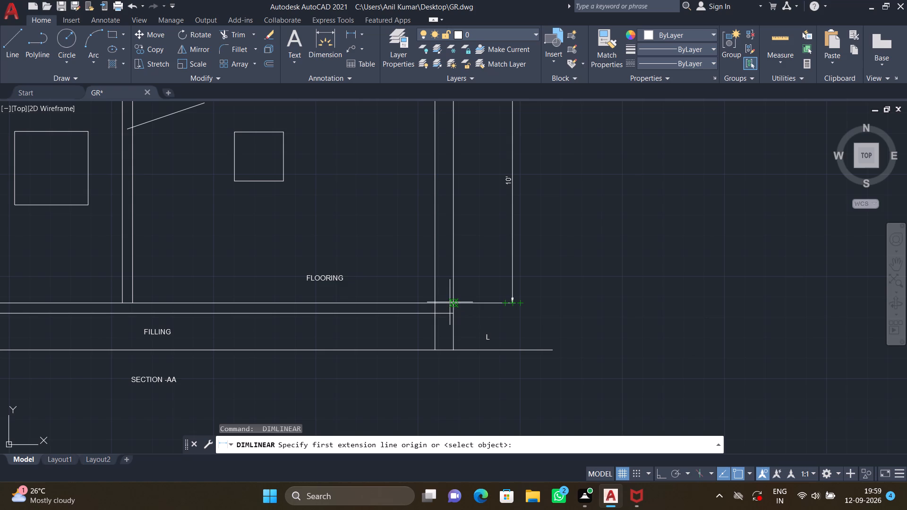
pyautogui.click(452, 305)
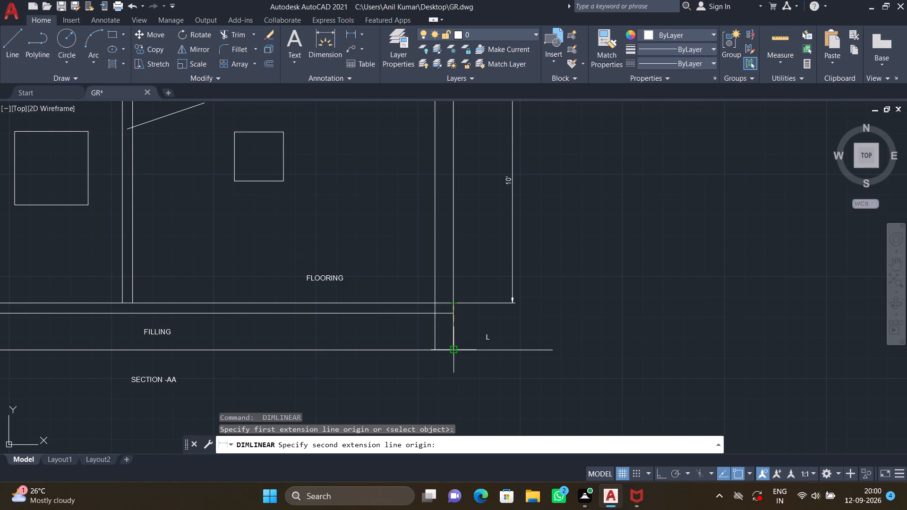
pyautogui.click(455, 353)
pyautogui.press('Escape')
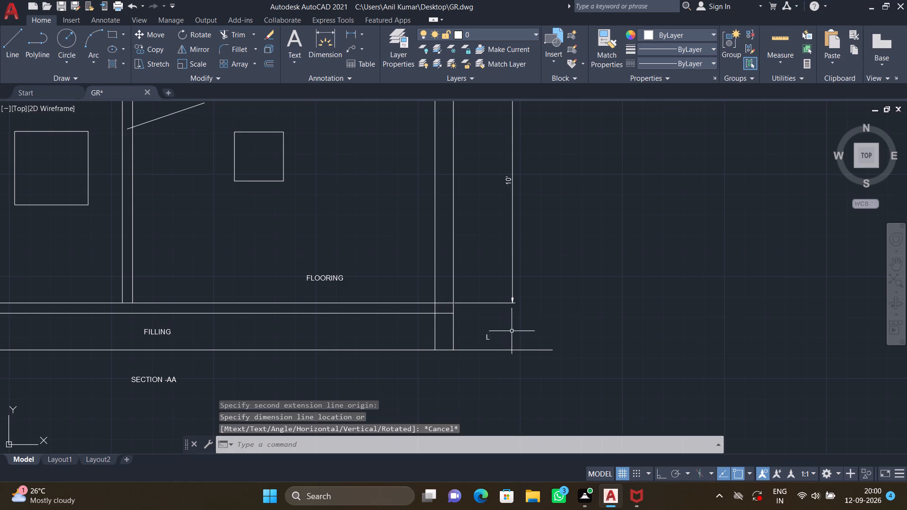
# Dimension the plinth height from the floor slab's underside to the ground line, placing it nearly in line with the storey dimensions.
pyautogui.scroll(1, 497, 320)
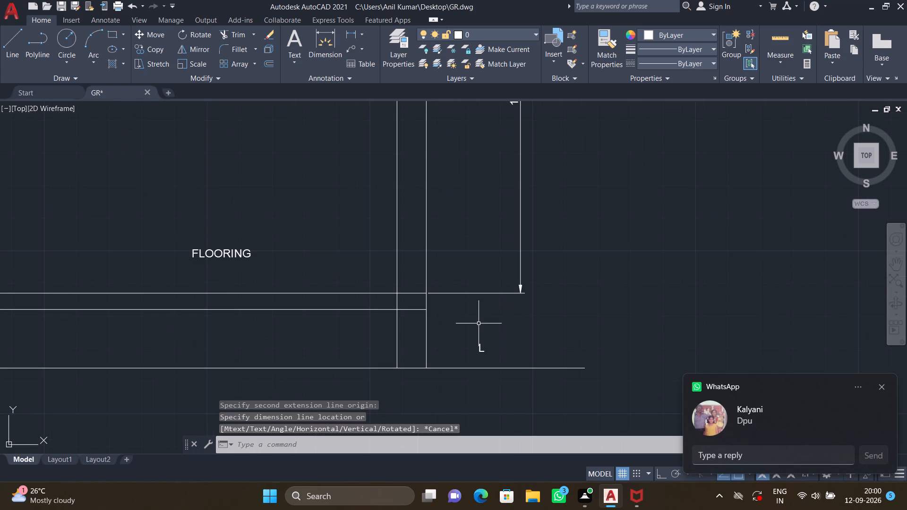
pyautogui.press('space')
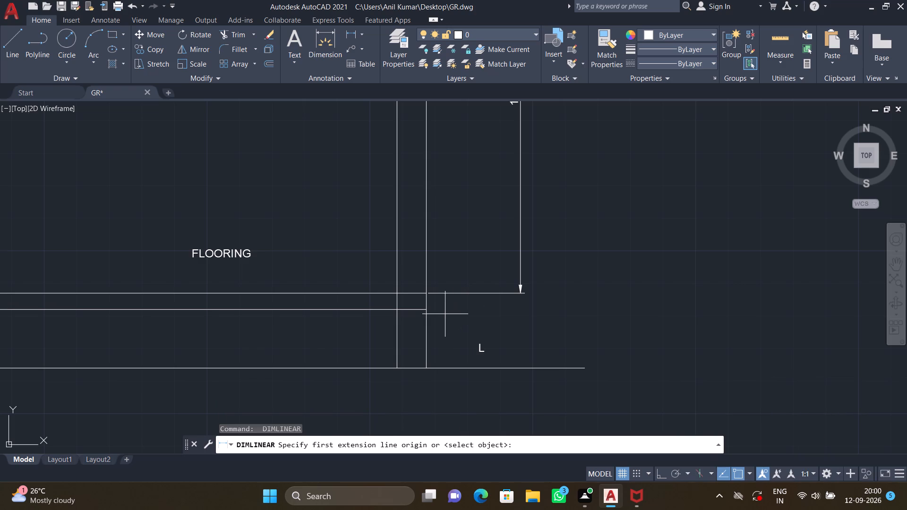
pyautogui.scroll(2, 445, 314)
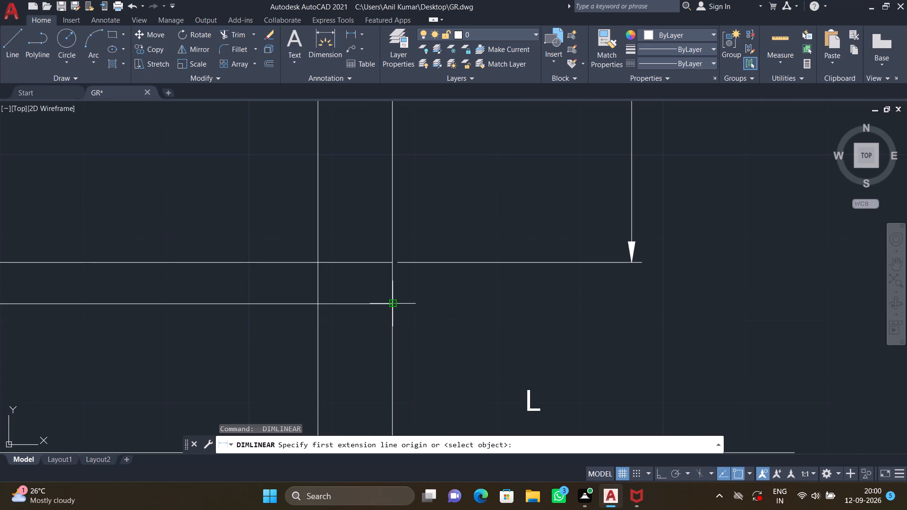
pyautogui.click(394, 305)
pyautogui.scroll(-2, 399, 346)
pyautogui.moveTo(400, 360); pyautogui.dragTo(384, 275, button='middle')
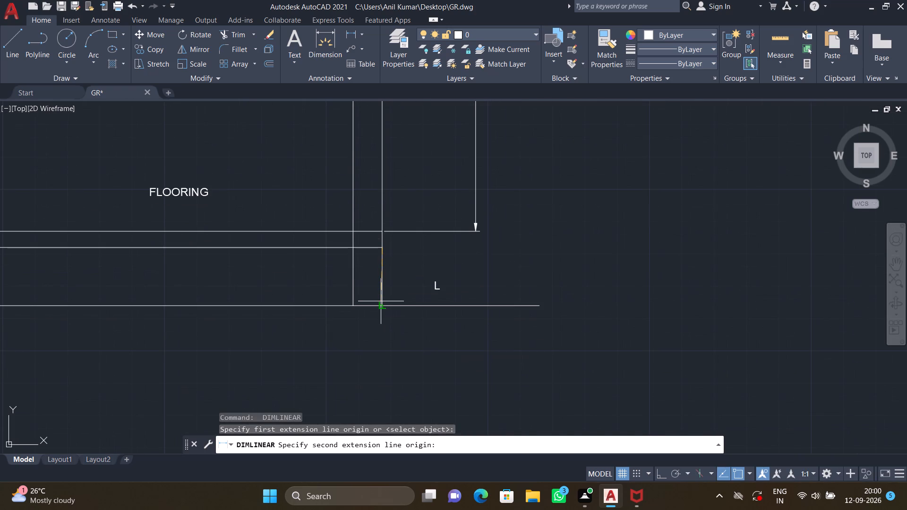
pyautogui.press('F8')
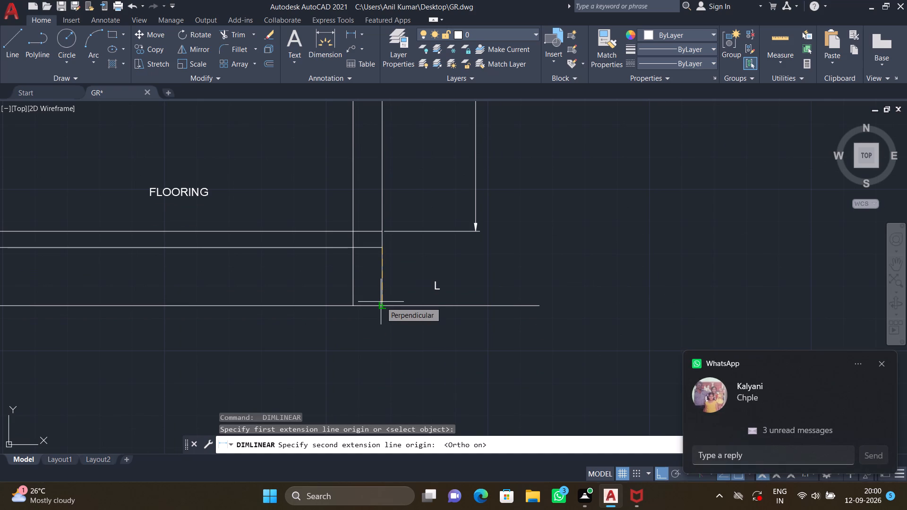
pyautogui.scroll(2, 385, 315)
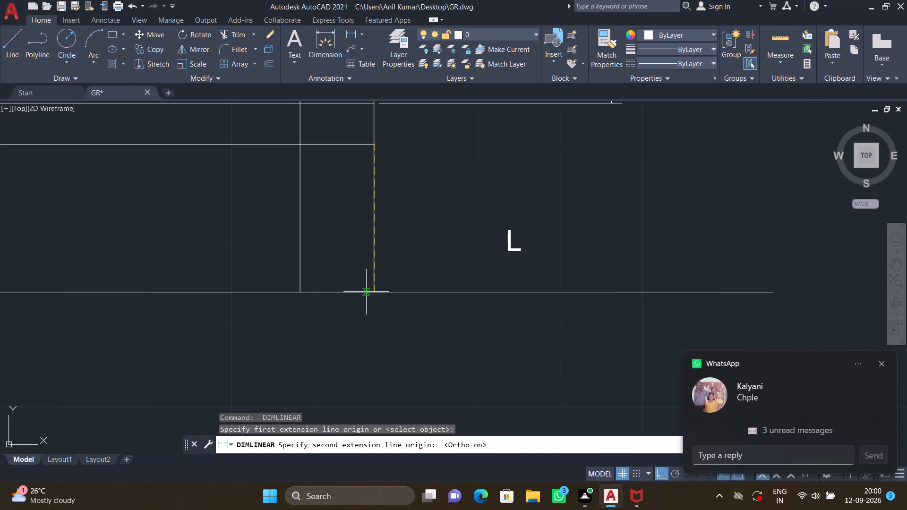
pyautogui.click(376, 294)
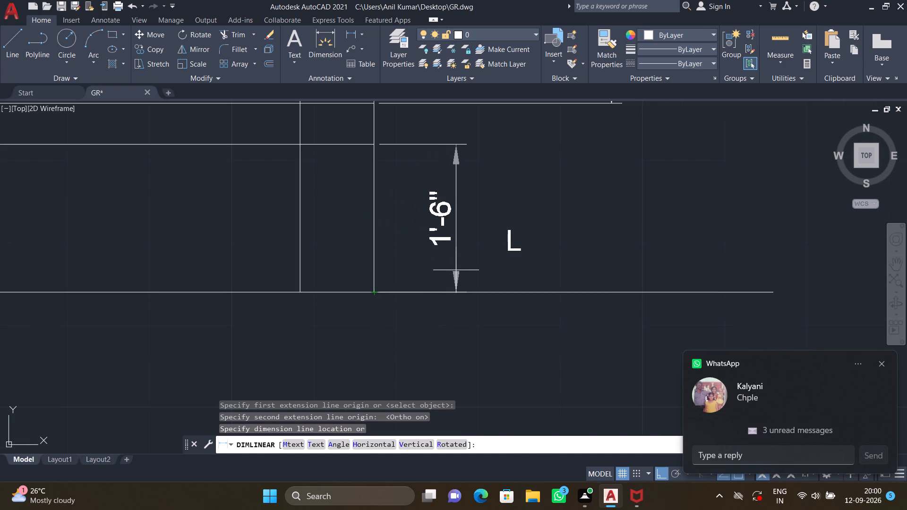
pyautogui.scroll(-2, 488, 0)
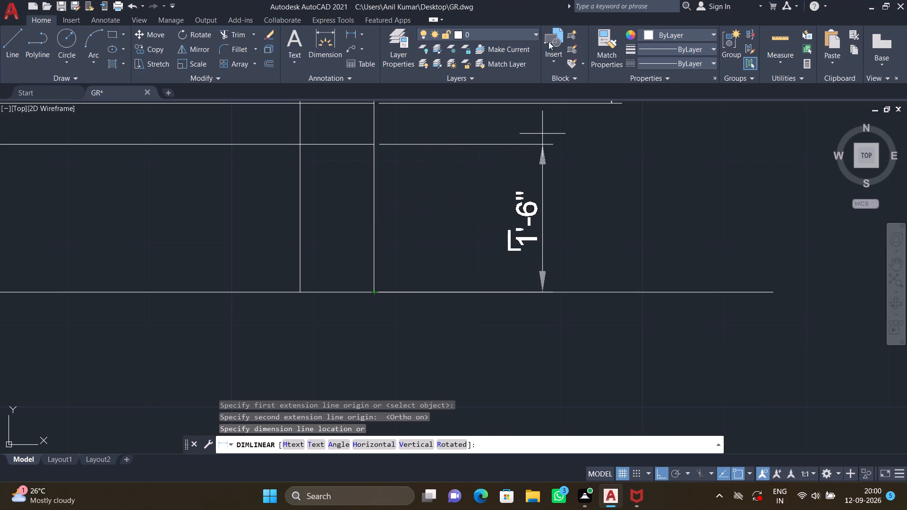
pyautogui.scroll(-2, 554, 75)
pyautogui.scroll(-1, 592, 113)
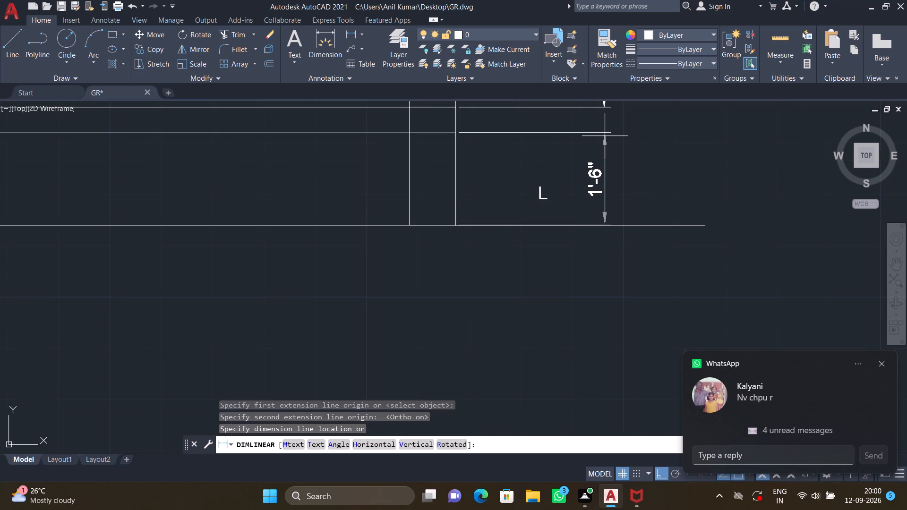
pyautogui.moveTo(621, 155); pyautogui.dragTo(608, 250, button='middle')
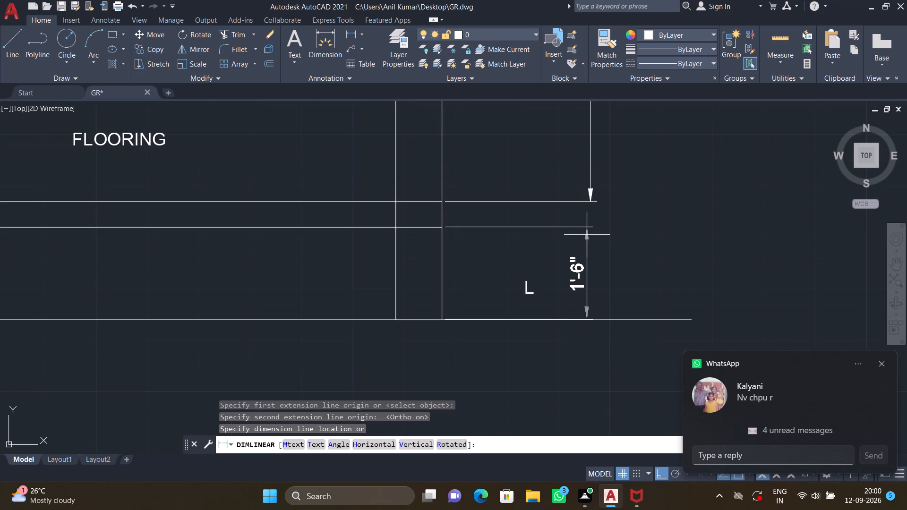
pyautogui.click(592, 230)
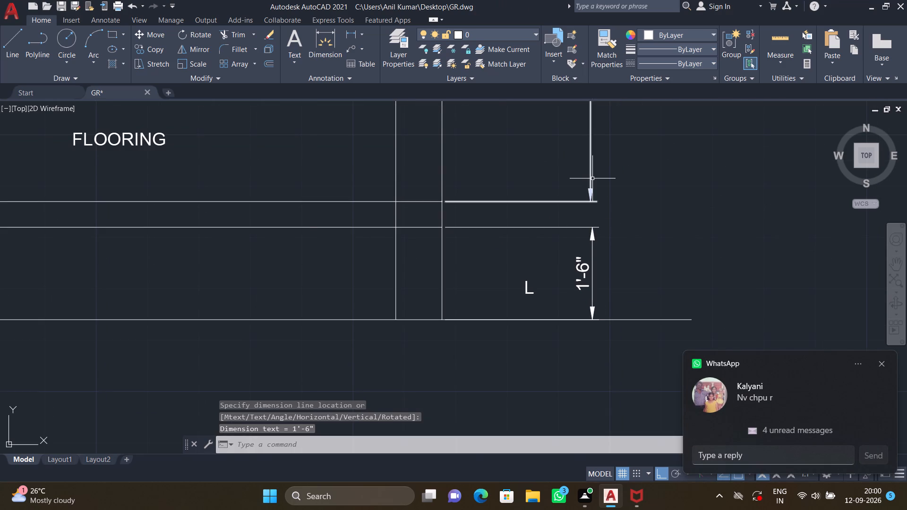
# Dimension the parapet wall's height from the top of the roof slab to the parapet top, roughly in line with the storey dimensions.
pyautogui.scroll(-1, 593, 178)
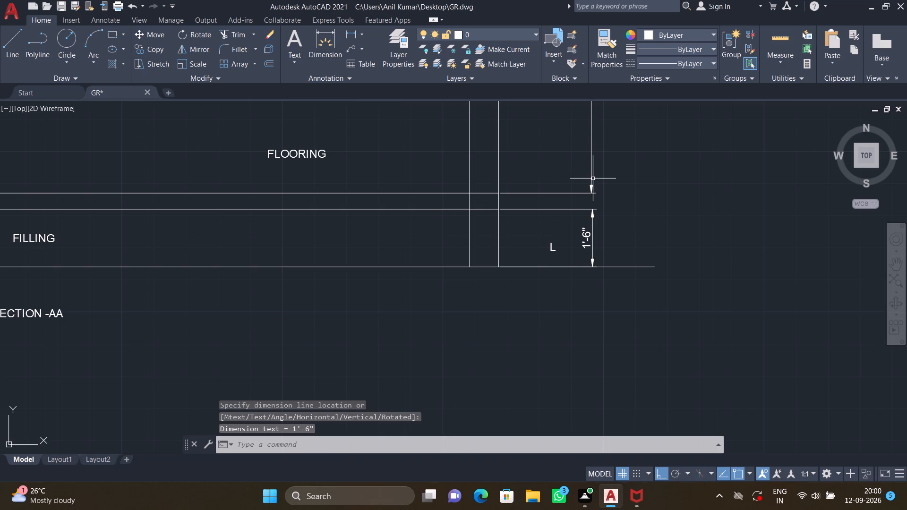
pyautogui.scroll(-2, 590, 178)
pyautogui.moveTo(573, 195); pyautogui.dragTo(573, 291, button='middle')
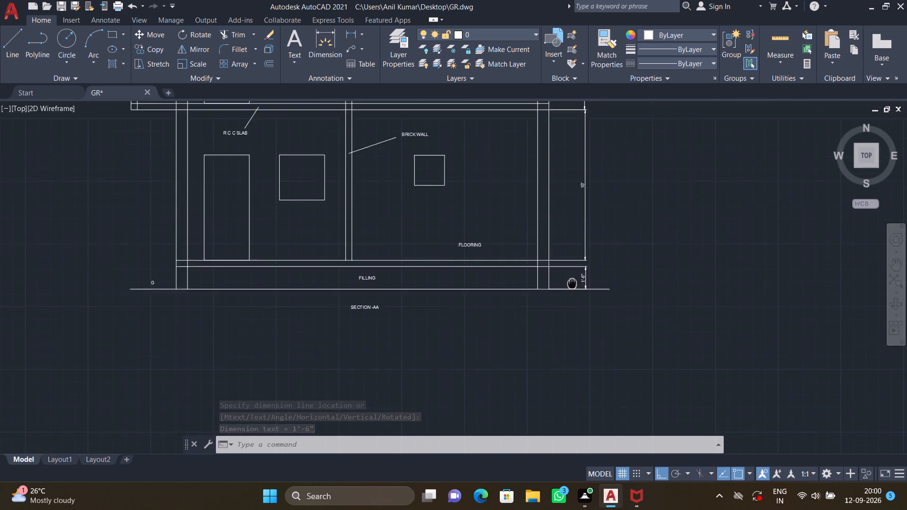
pyautogui.moveTo(573, 291); pyautogui.dragTo(575, 325, button='middle')
pyautogui.scroll(-2, 573, 288)
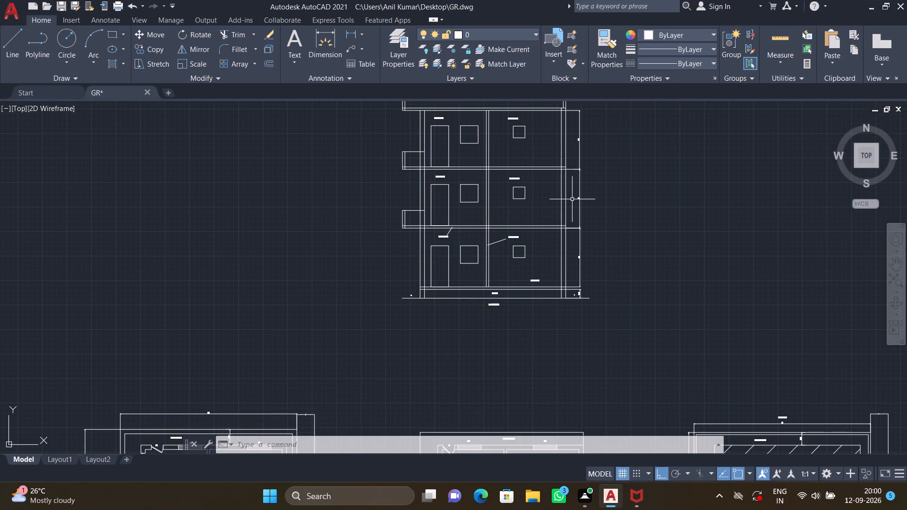
pyautogui.moveTo(569, 202); pyautogui.dragTo(560, 292, button='middle')
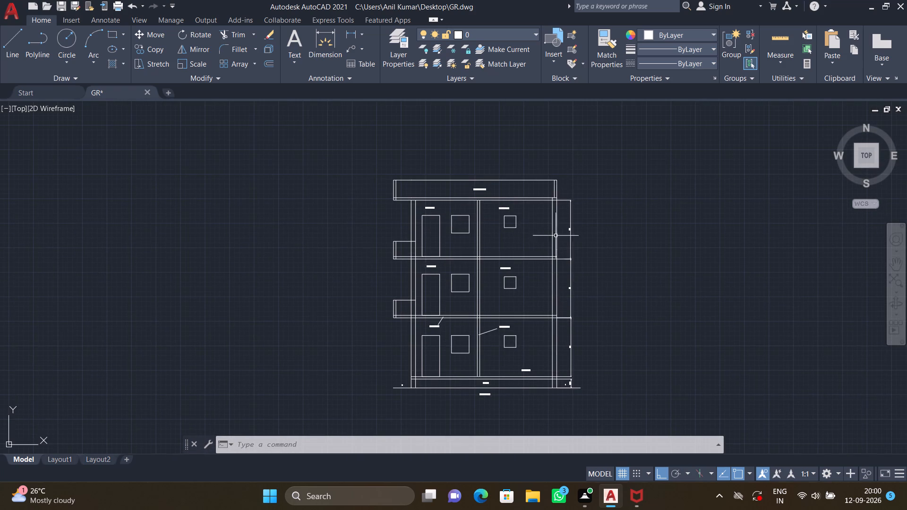
pyautogui.scroll(3, 560, 196)
pyautogui.press('space')
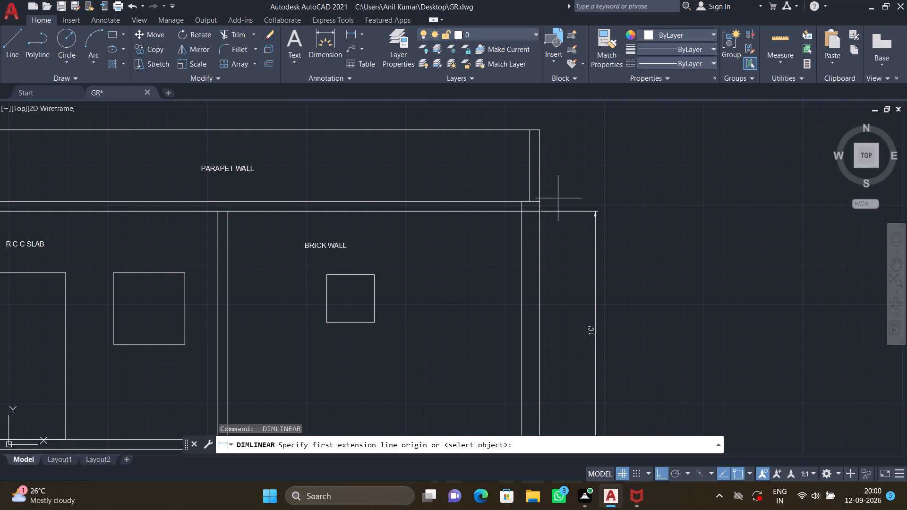
pyautogui.scroll(2, 546, 200)
pyautogui.click(525, 204)
pyautogui.scroll(-2, 526, 187)
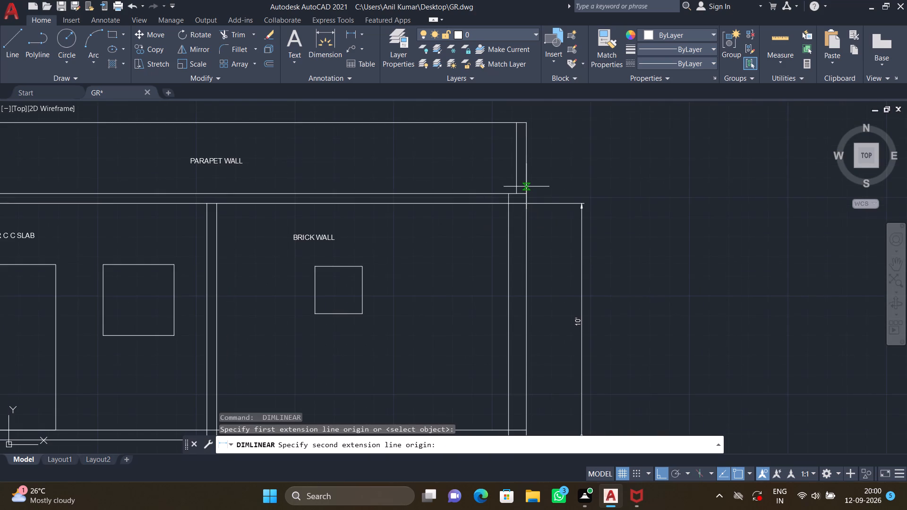
pyautogui.moveTo(526, 193); pyautogui.dragTo(534, 231, button='middle')
pyautogui.click(533, 163)
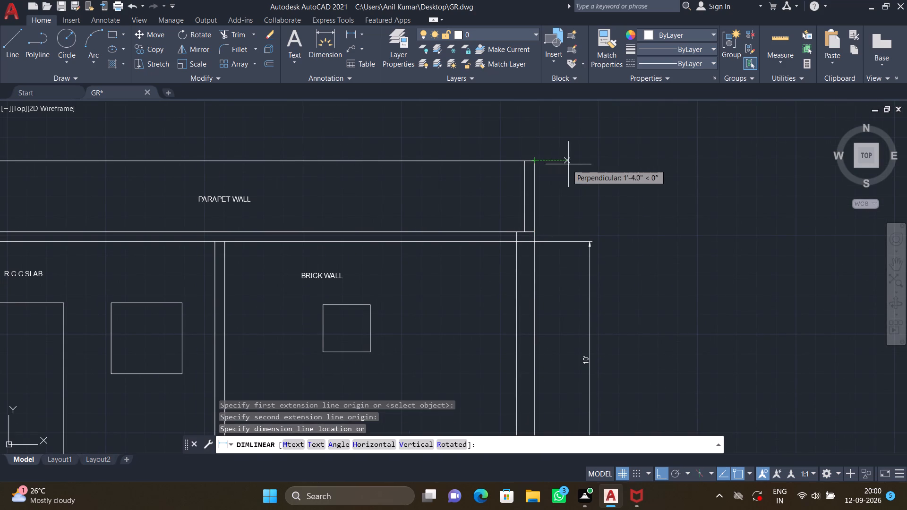
pyautogui.click(587, 161)
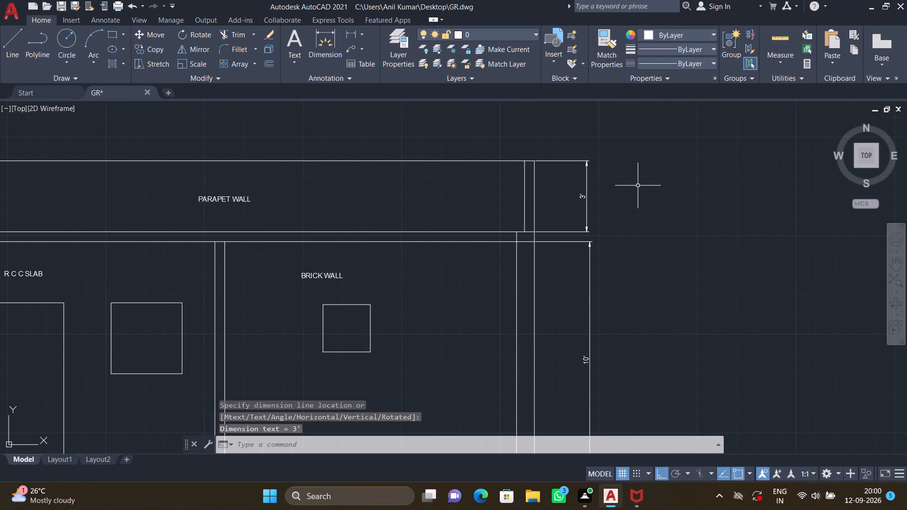
# Review the fully dimensioned section and its arrangement above the three plans.
pyautogui.scroll(-1, 637, 185)
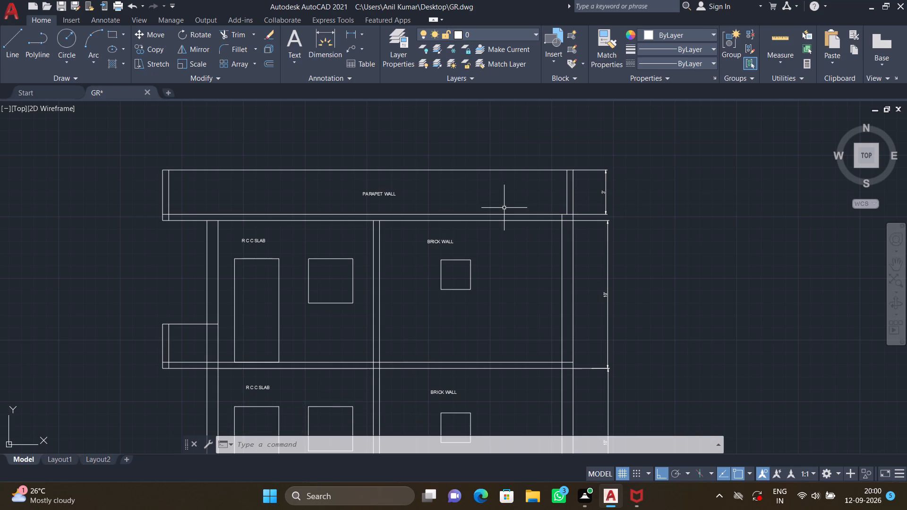
pyautogui.scroll(-2, 551, 229)
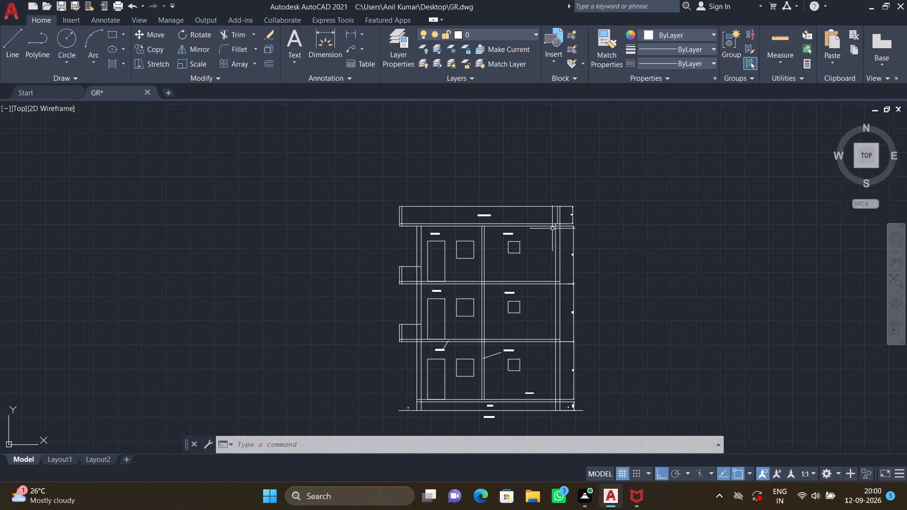
pyautogui.moveTo(545, 258); pyautogui.dragTo(518, 173, button='middle')
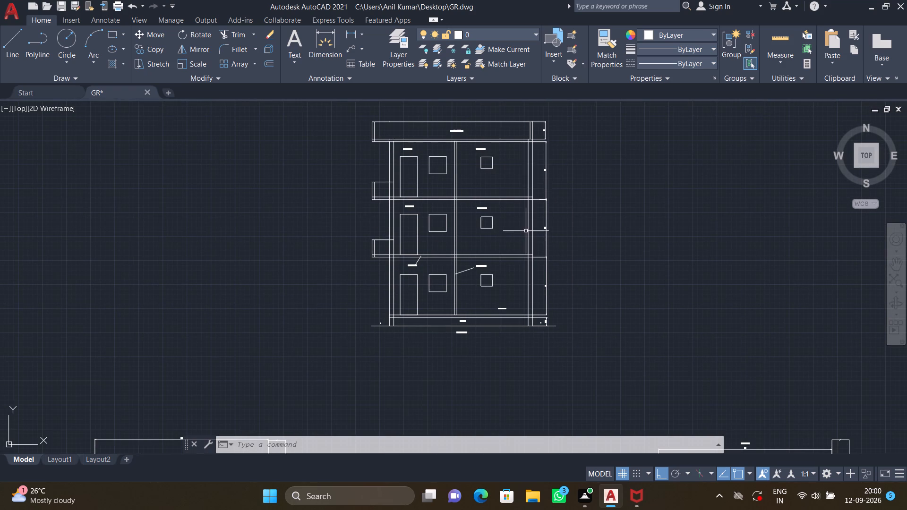
pyautogui.scroll(1, 526, 229)
pyautogui.scroll(-1, 552, 239)
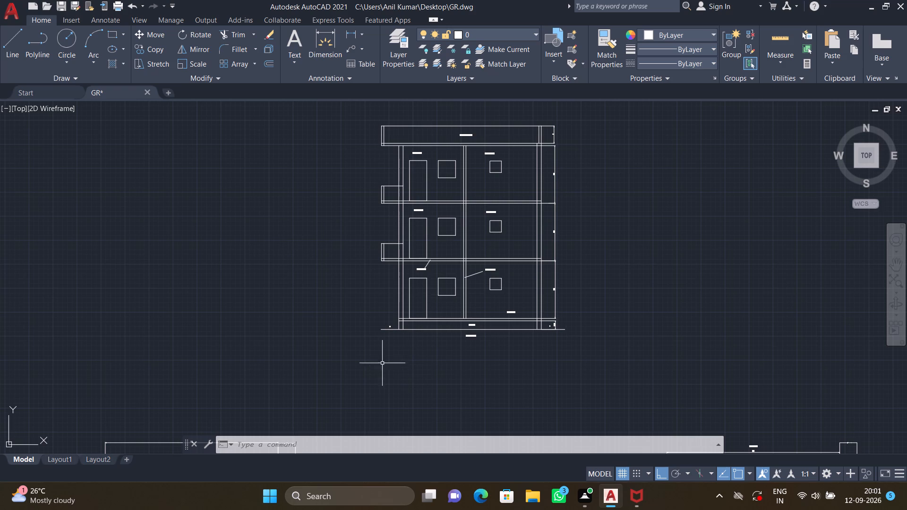
pyautogui.scroll(-3, 368, 345)
pyautogui.moveTo(368, 356); pyautogui.dragTo(371, 300, button='middle')
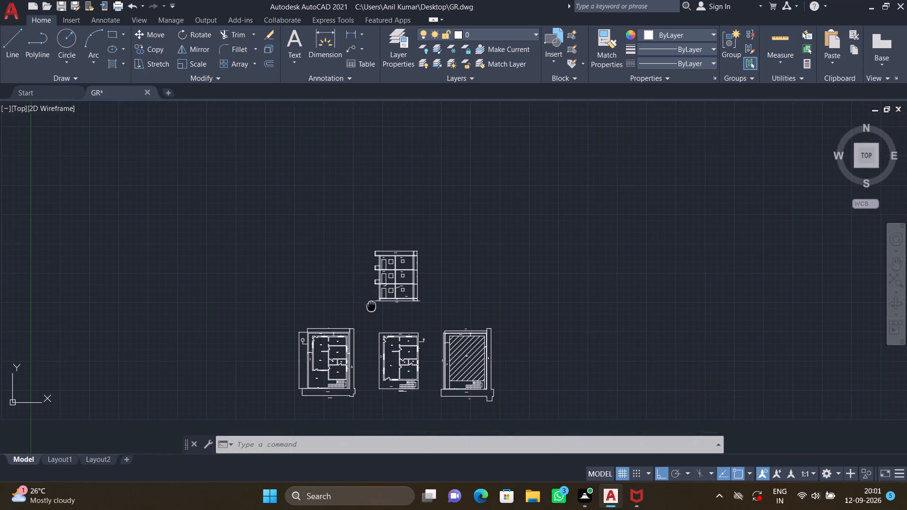
pyautogui.moveTo(371, 300); pyautogui.dragTo(371, 292, button='middle')
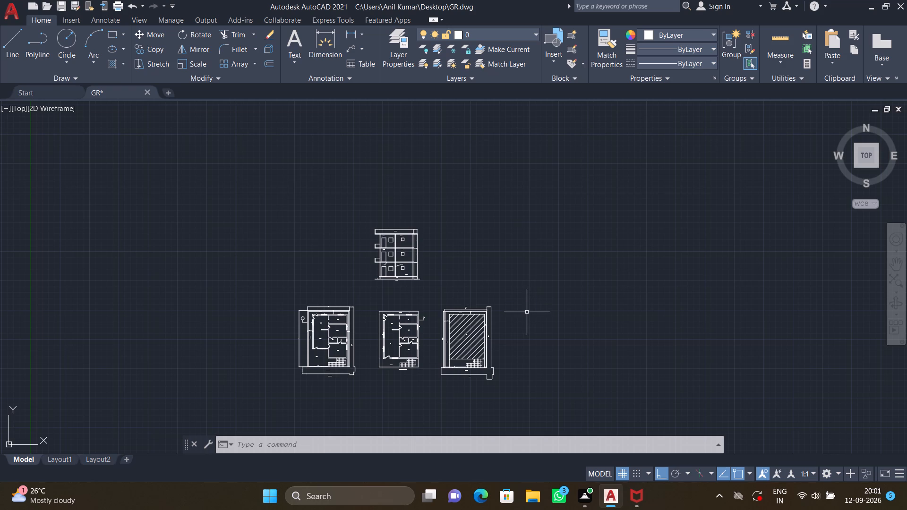
# Save the GR drawing.
pyautogui.hotkey('ctrl', 's')
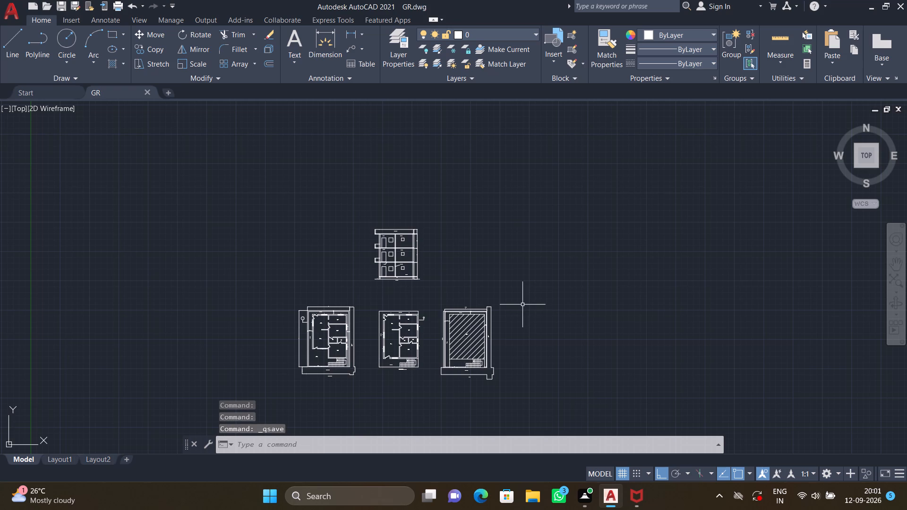
pyautogui.hotkey('ctrl', 's')
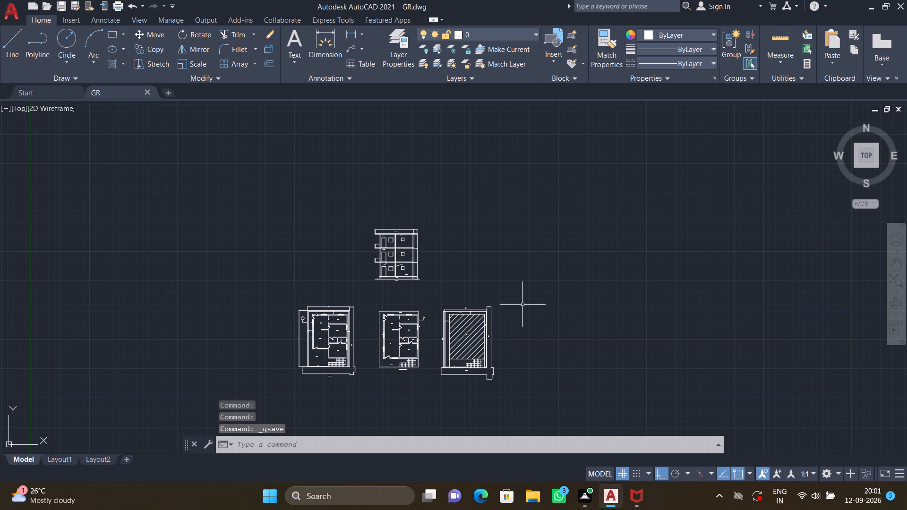
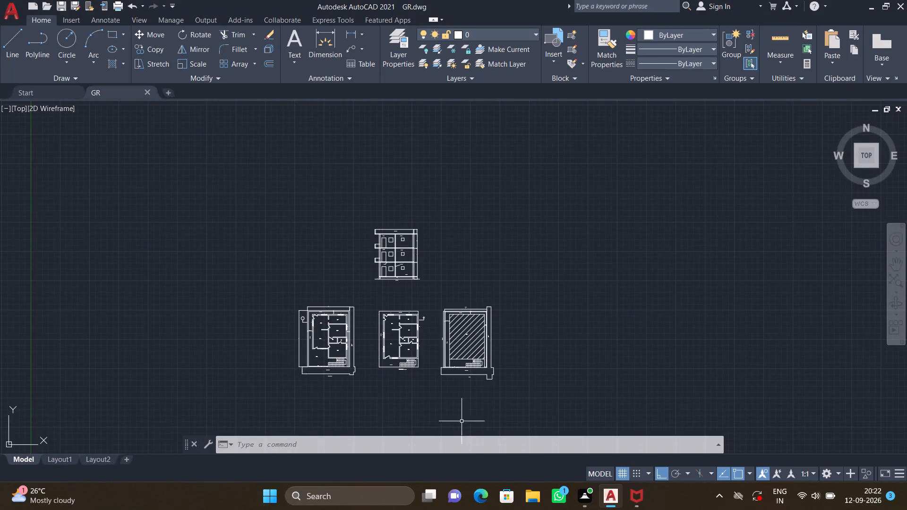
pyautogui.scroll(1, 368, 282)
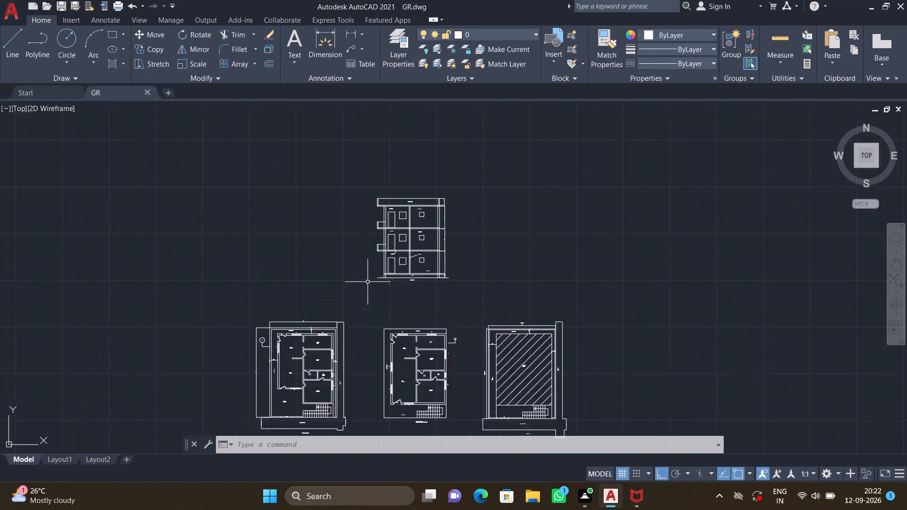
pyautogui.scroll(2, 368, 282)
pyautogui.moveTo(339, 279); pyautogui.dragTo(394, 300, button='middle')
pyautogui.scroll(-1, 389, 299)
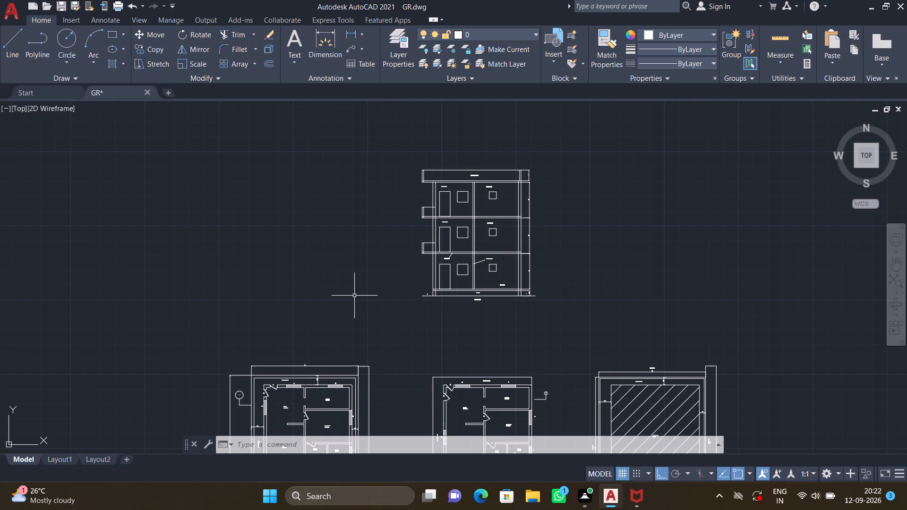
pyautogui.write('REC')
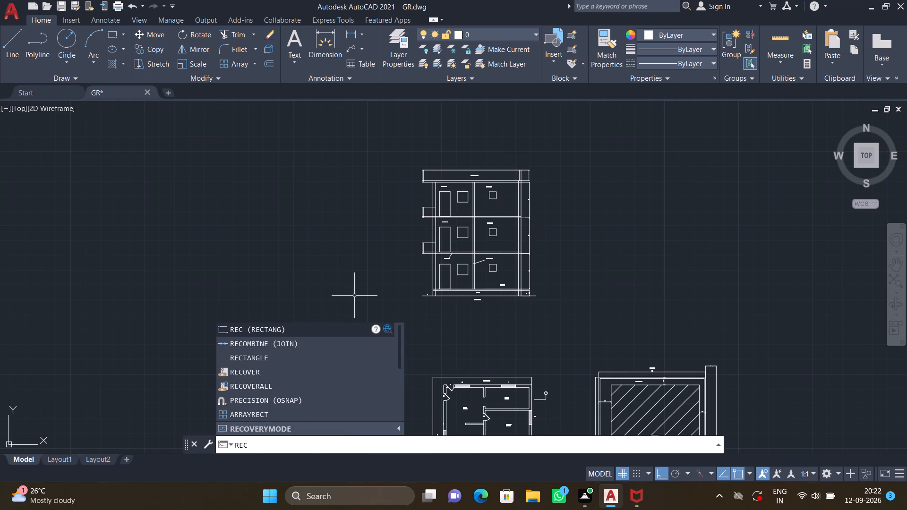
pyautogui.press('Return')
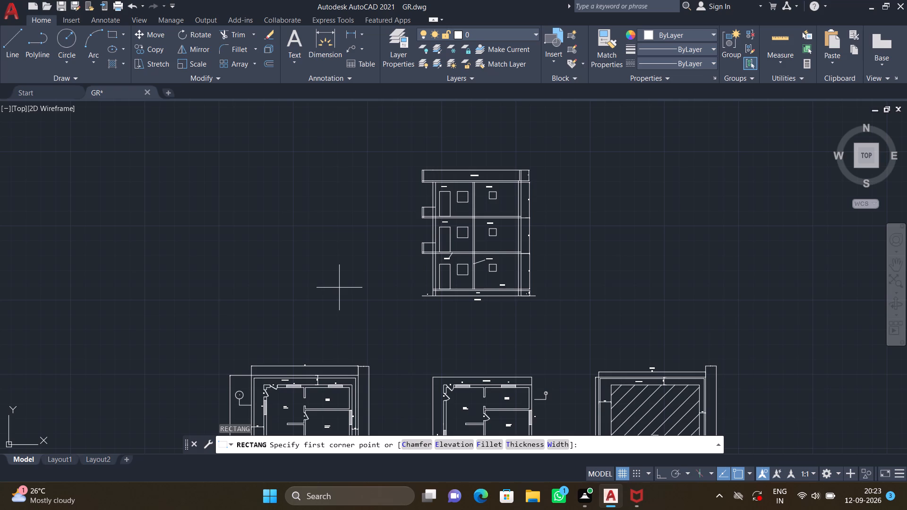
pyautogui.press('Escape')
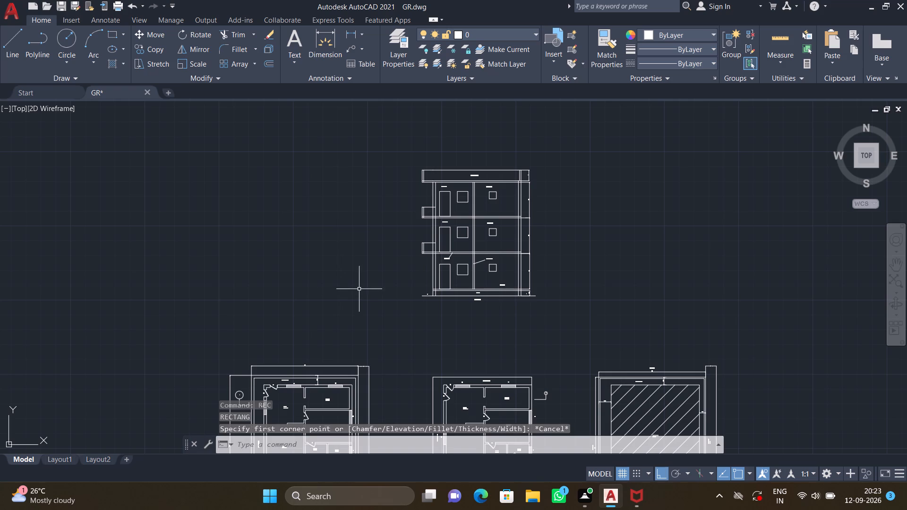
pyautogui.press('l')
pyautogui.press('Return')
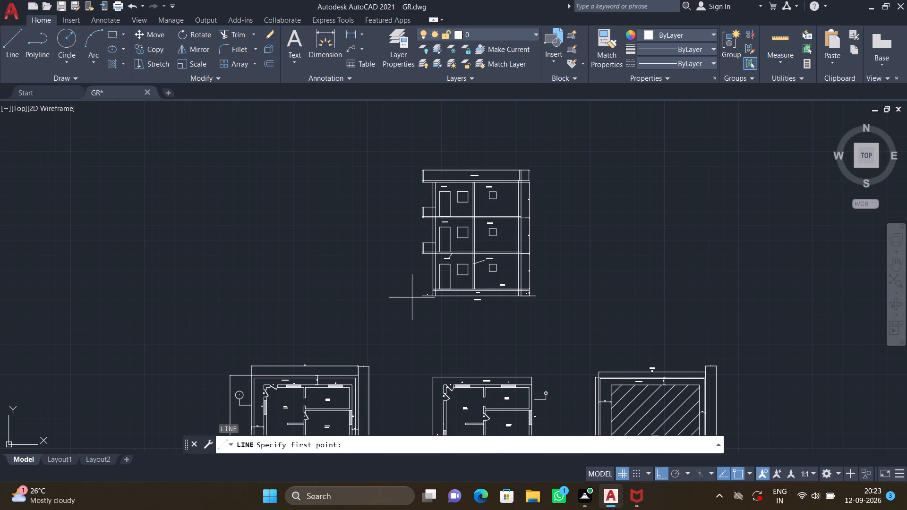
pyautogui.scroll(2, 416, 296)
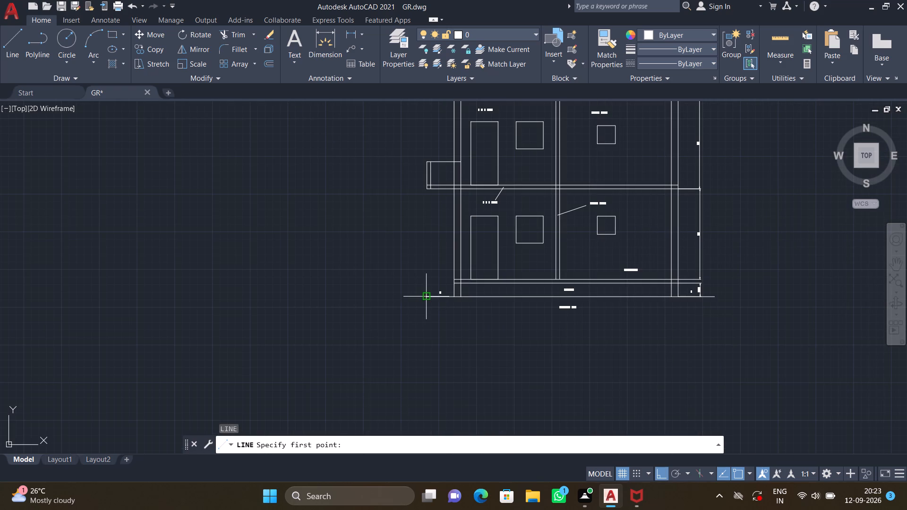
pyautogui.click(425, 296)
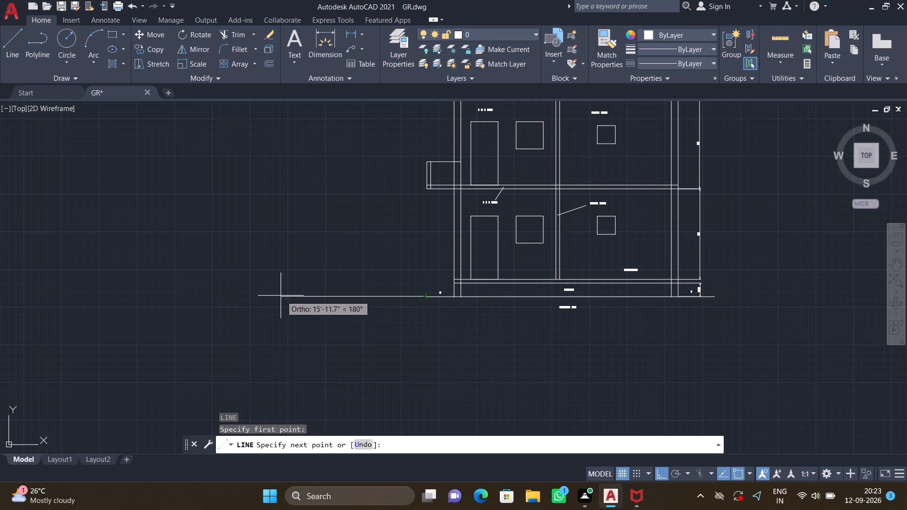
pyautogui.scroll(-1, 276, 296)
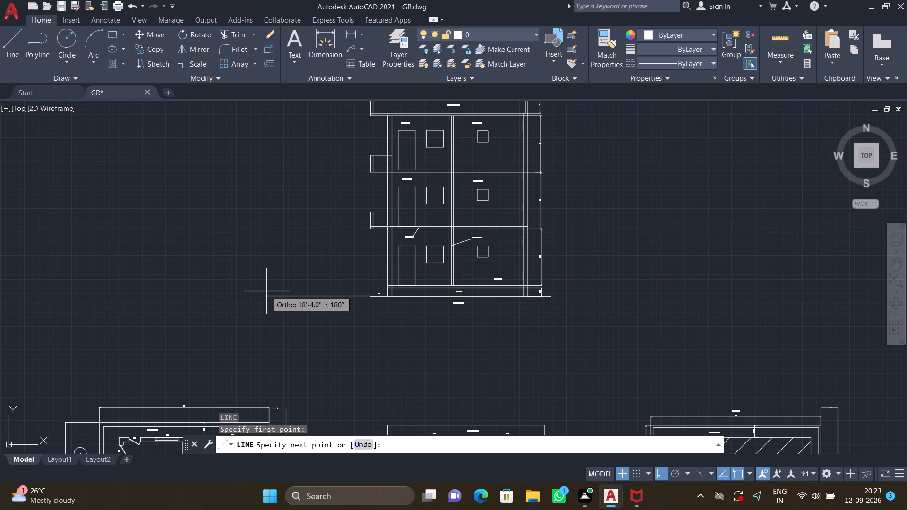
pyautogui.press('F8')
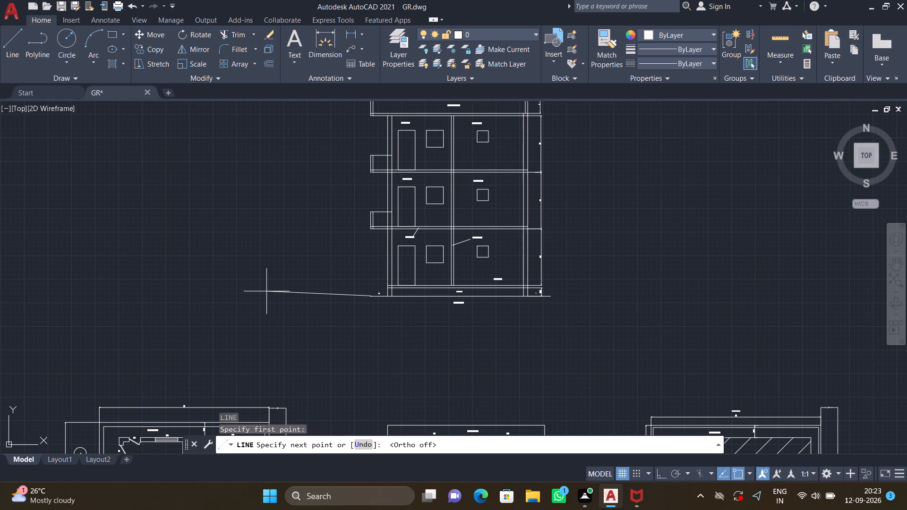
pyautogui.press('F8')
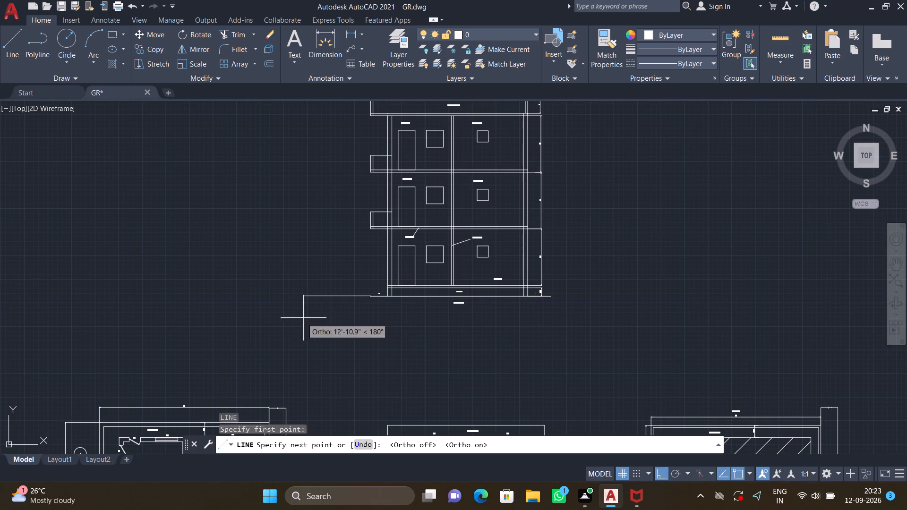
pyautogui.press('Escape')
# Extend the section's ground level with a horizontal line from its left end, leftward past the leftmost floor plan's outer edge.
pyautogui.scroll(3, 357, 300)
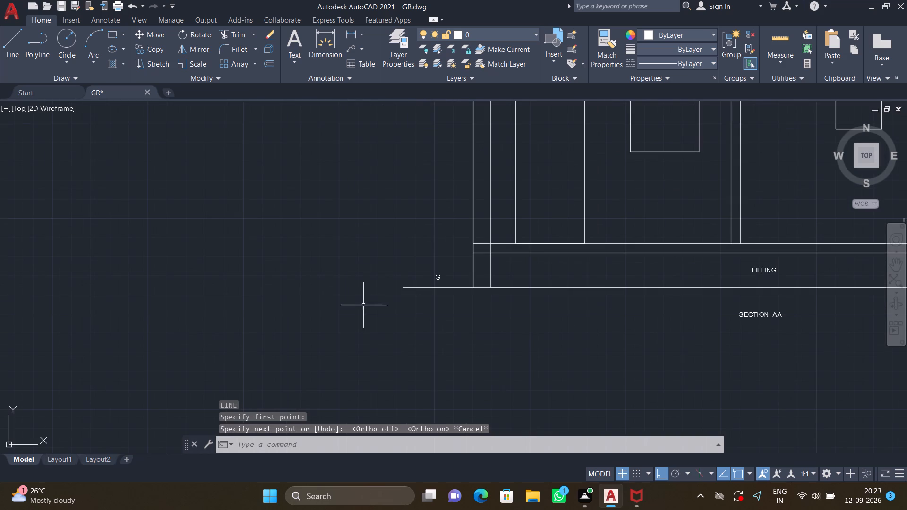
pyautogui.press('l')
pyautogui.press('Return')
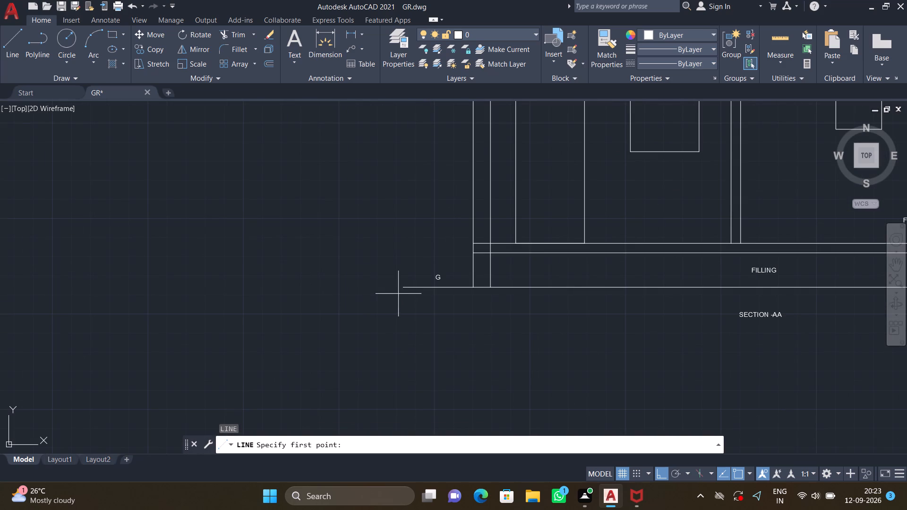
pyautogui.click(405, 285)
pyautogui.scroll(-4, 264, 292)
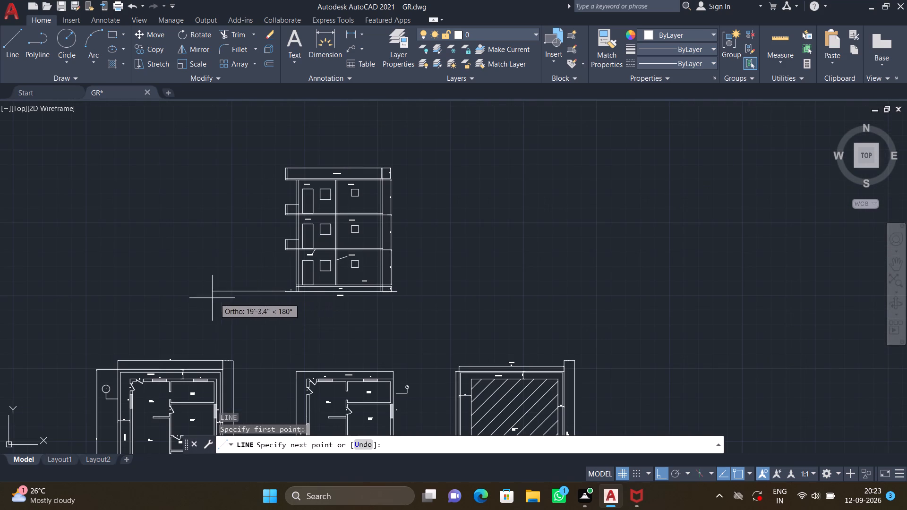
pyautogui.moveTo(116, 300); pyautogui.dragTo(254, 305, button='middle')
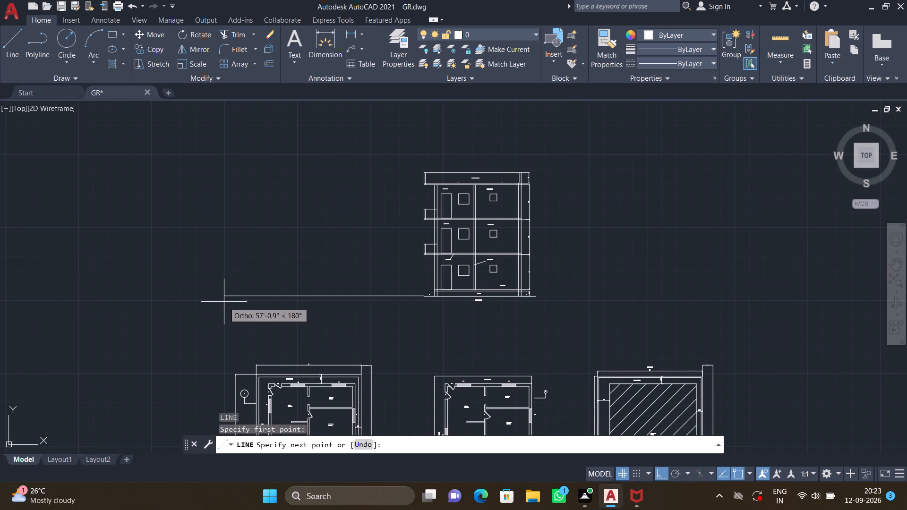
pyautogui.click(194, 294)
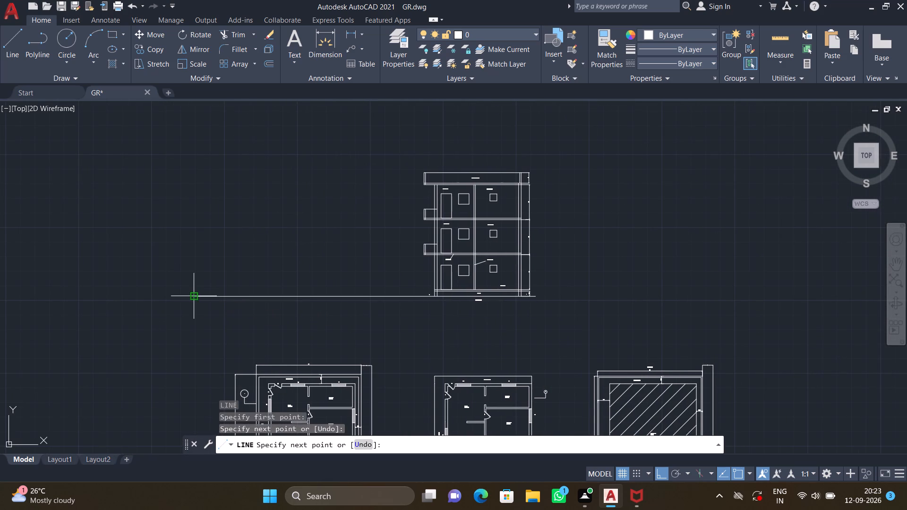
pyautogui.press('Return')
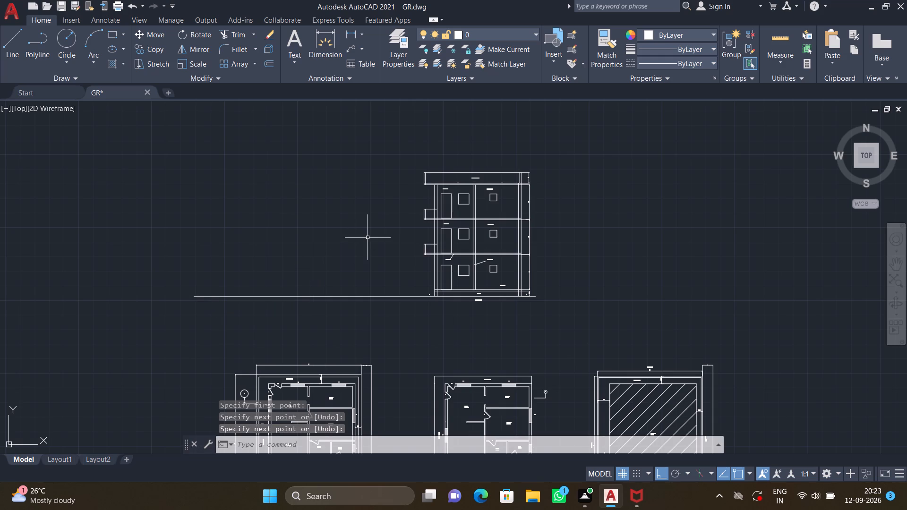
# Draw a horizontal projection line leftward from the parapet's top-left corner, ending directly above the extended ground line's end.
pyautogui.press('l')
pyautogui.press('Return')
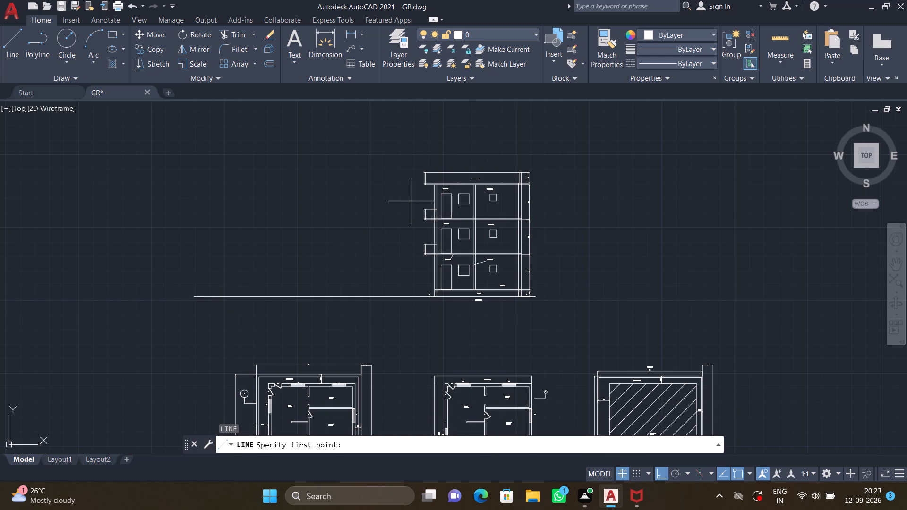
pyautogui.scroll(3, 418, 176)
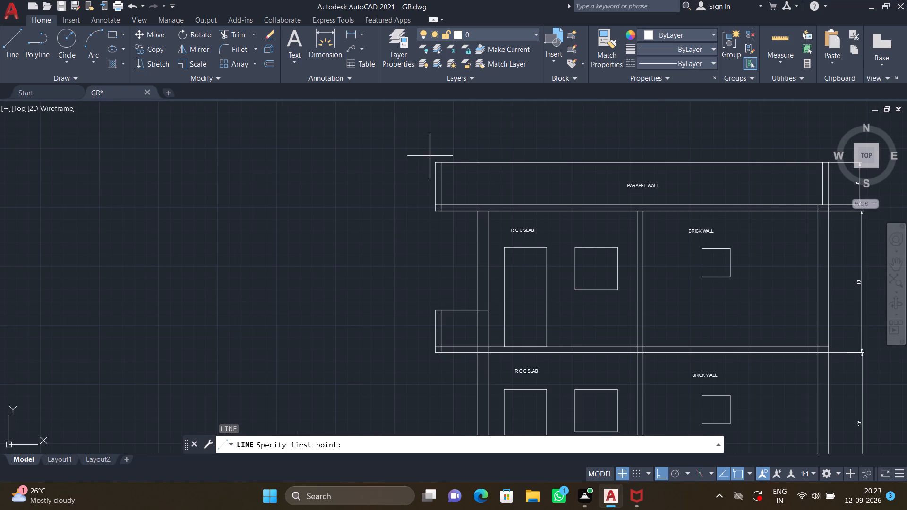
pyautogui.click(434, 161)
pyautogui.scroll(-3, 317, 167)
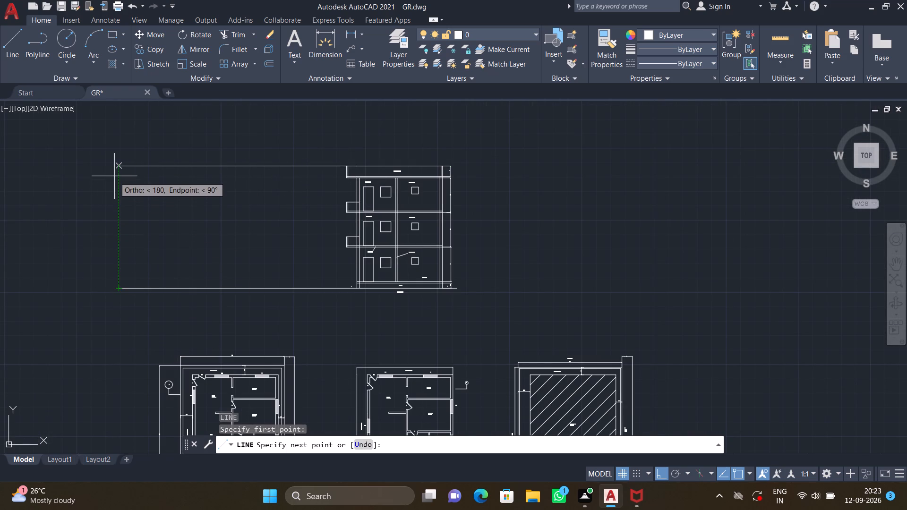
pyautogui.click(118, 165)
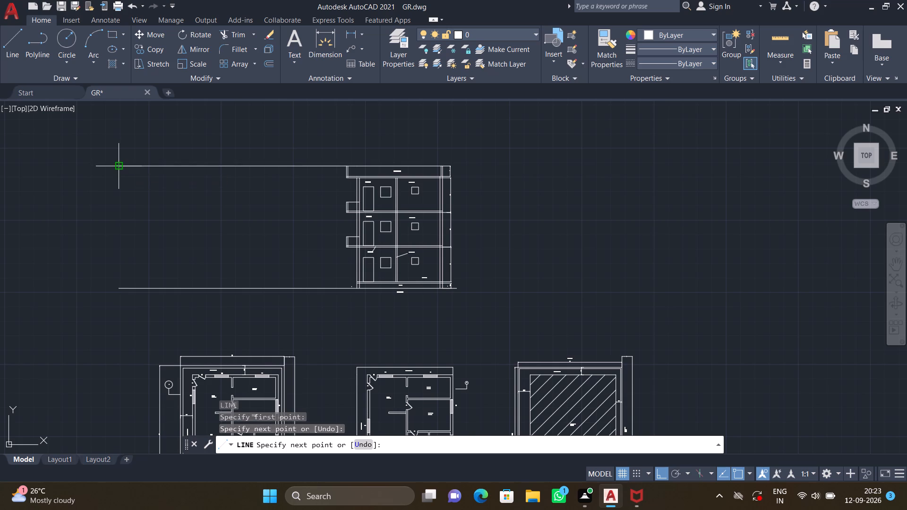
pyautogui.press('Return')
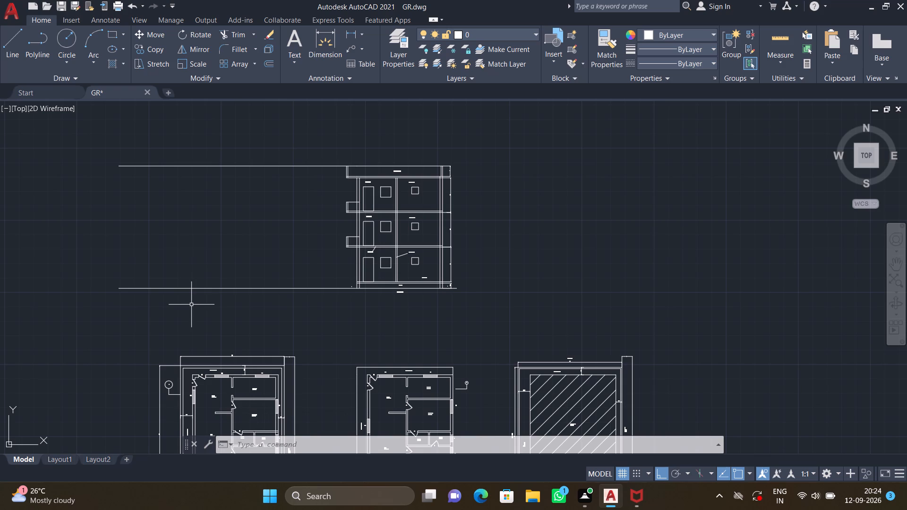
# Project a vertical line about 63'-8" up from the leftmost plan's upper-left outer corner, crossing the ground and parapet-top lines.
pyautogui.scroll(-1, 191, 305)
pyautogui.moveTo(189, 315); pyautogui.dragTo(438, 296, button='middle')
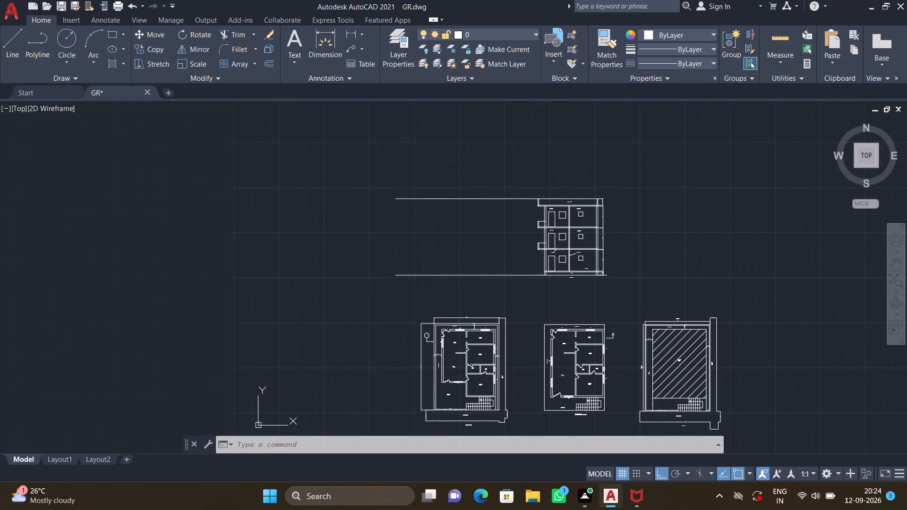
pyautogui.scroll(4, 432, 329)
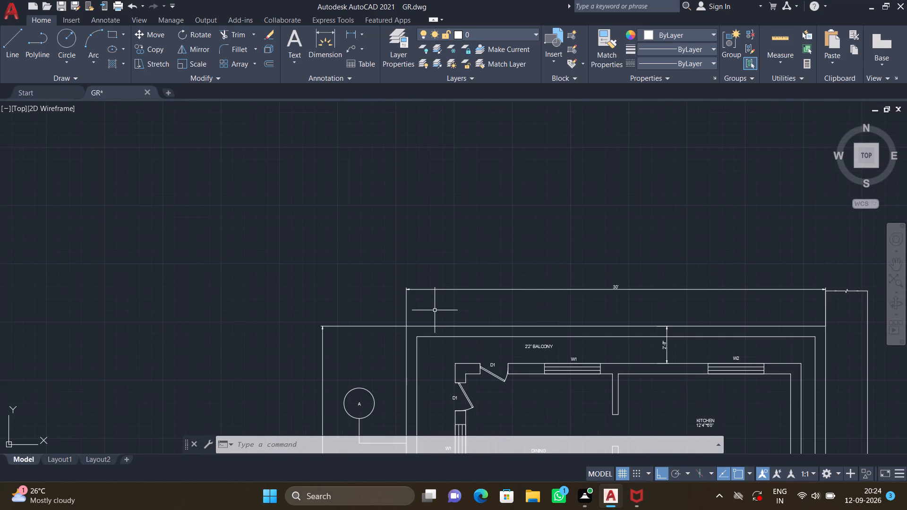
pyautogui.press('l')
pyautogui.press('Return')
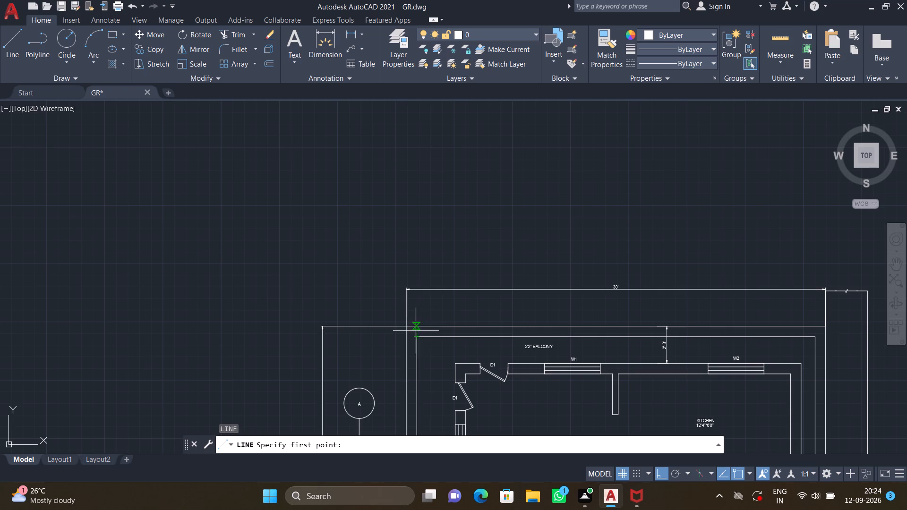
pyautogui.click(404, 327)
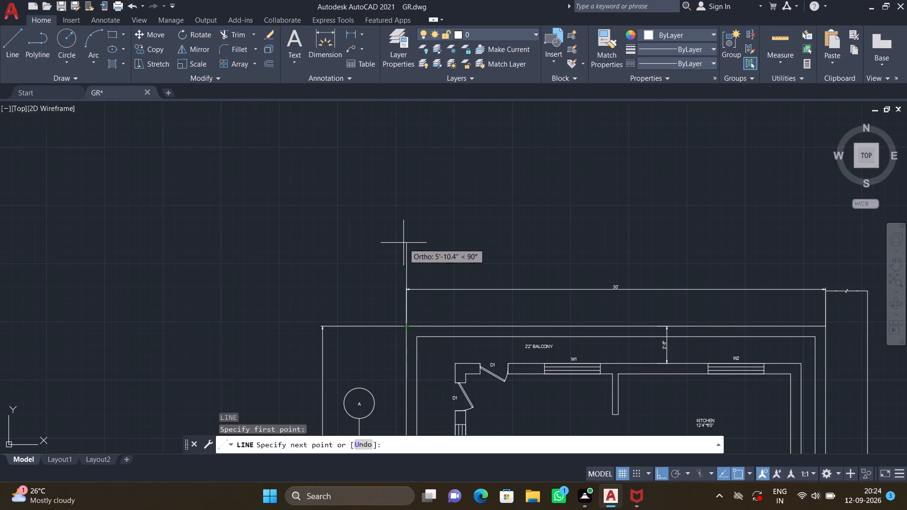
pyautogui.scroll(-2, 404, 239)
pyautogui.moveTo(409, 230); pyautogui.dragTo(402, 356, button='middle')
pyautogui.scroll(-1, 387, 242)
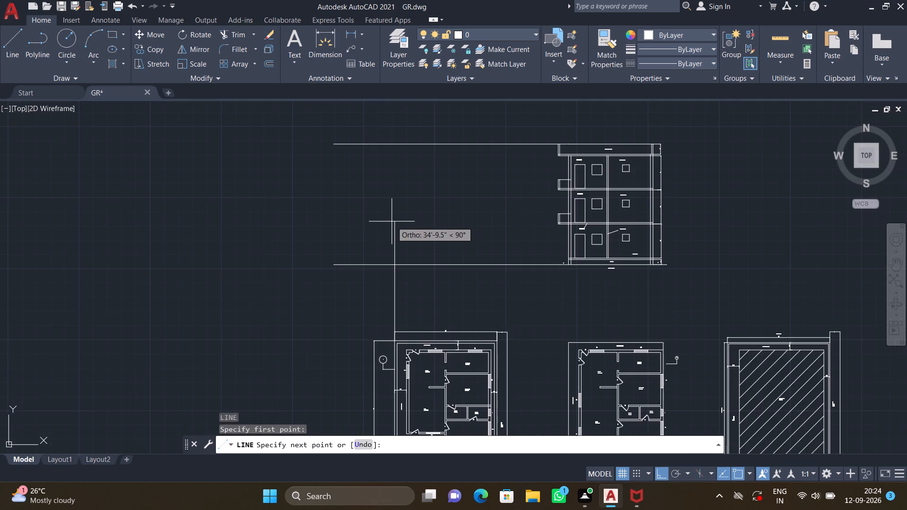
pyautogui.moveTo(392, 221); pyautogui.dragTo(402, 298, button='middle')
pyautogui.scroll(3, 401, 209)
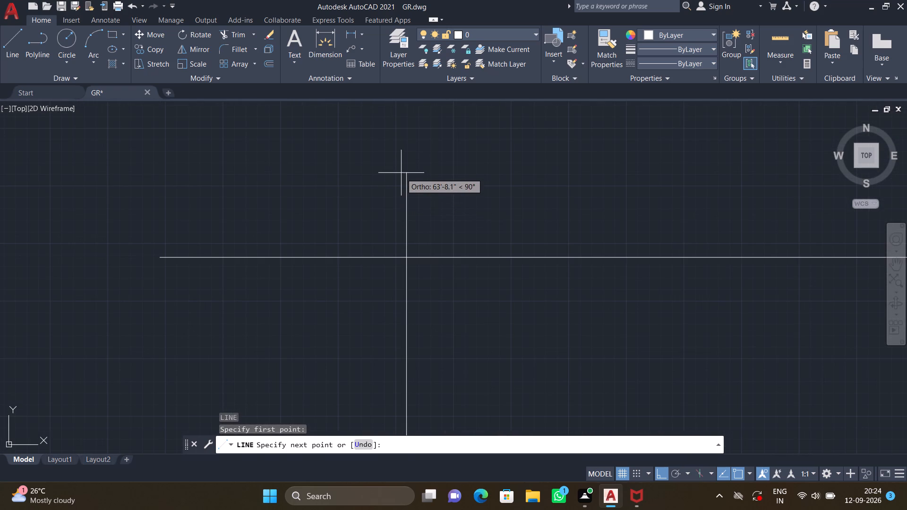
pyautogui.click(401, 171)
pyautogui.press('Return')
pyautogui.scroll(-4, 422, 175)
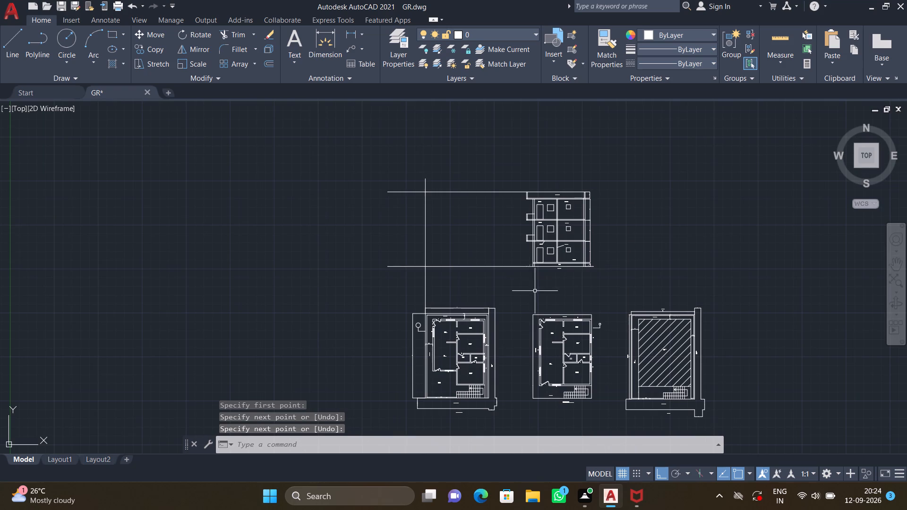
# Project a vertical line about 63'-7" up from the upper-right outer corner of the same plan's 30' width, past the parapet-top line.
pyautogui.scroll(2, 496, 300)
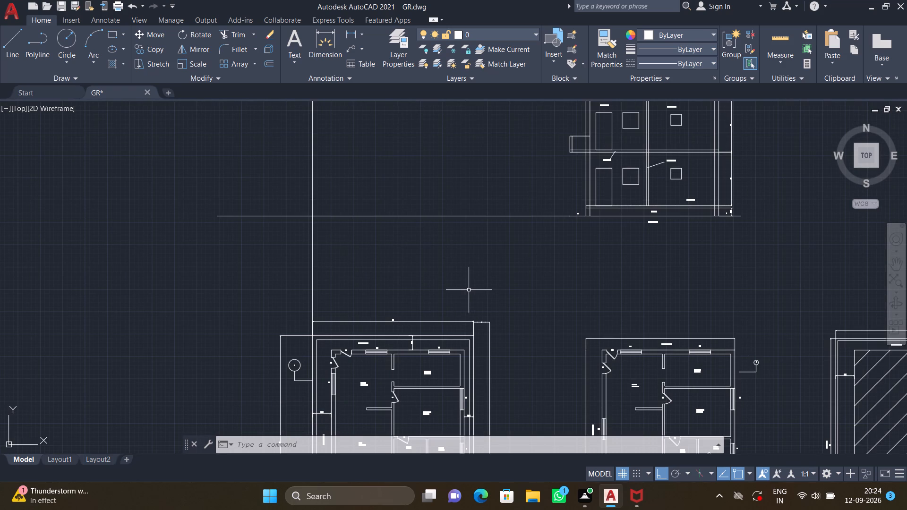
pyautogui.press('l')
pyautogui.press('Return')
pyautogui.scroll(2, 482, 326)
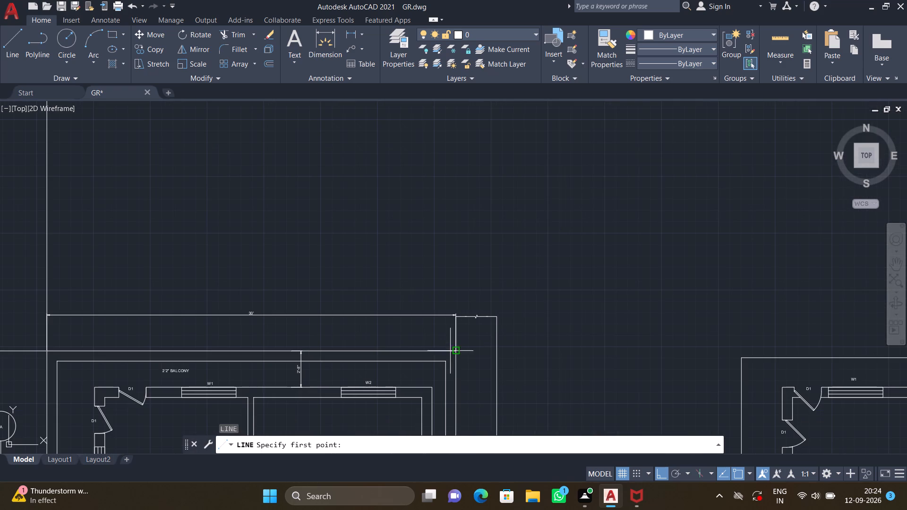
pyautogui.click(453, 353)
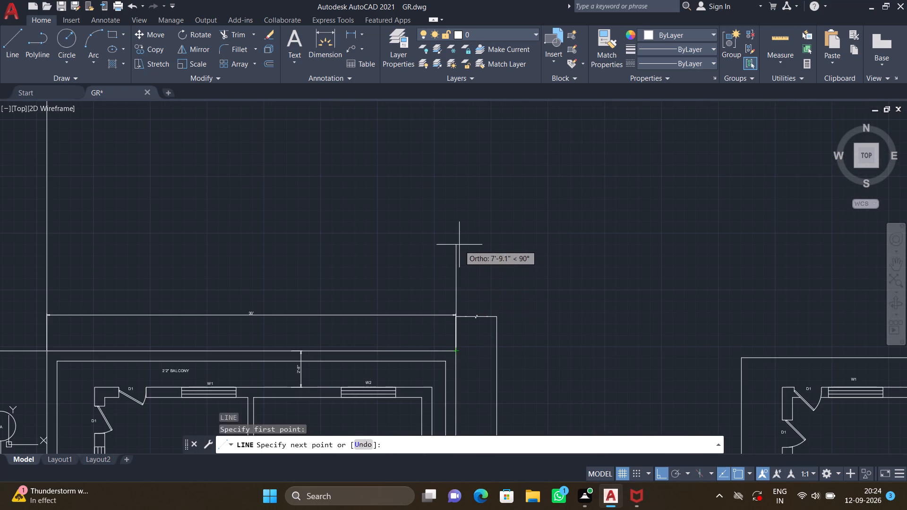
pyautogui.scroll(-3, 461, 243)
pyautogui.moveTo(461, 209); pyautogui.dragTo(460, 385, button='middle')
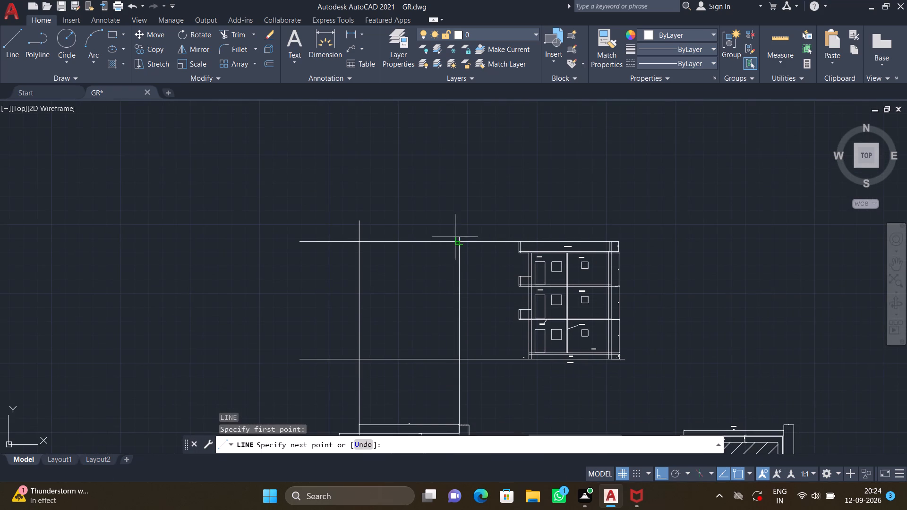
pyautogui.scroll(3, 456, 227)
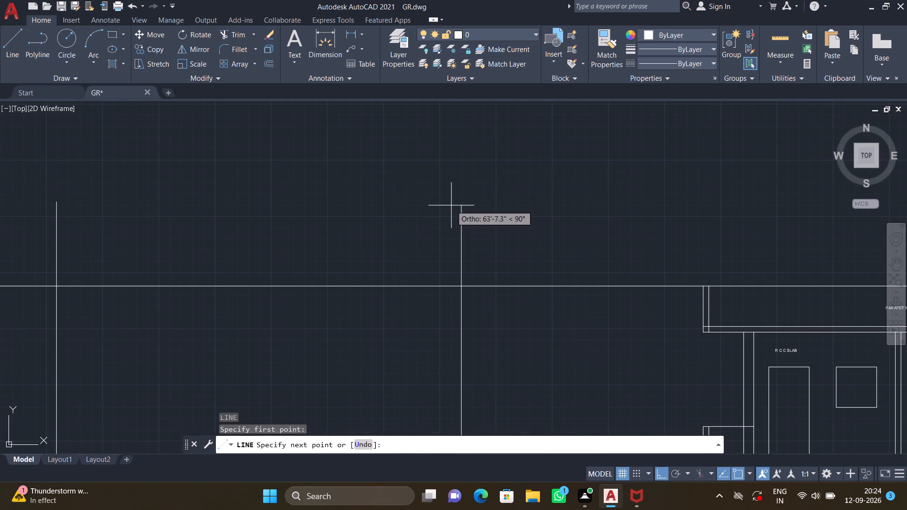
pyautogui.click(452, 205)
pyautogui.press('Return')
pyautogui.scroll(-2, 456, 212)
pyautogui.scroll(-2, 465, 262)
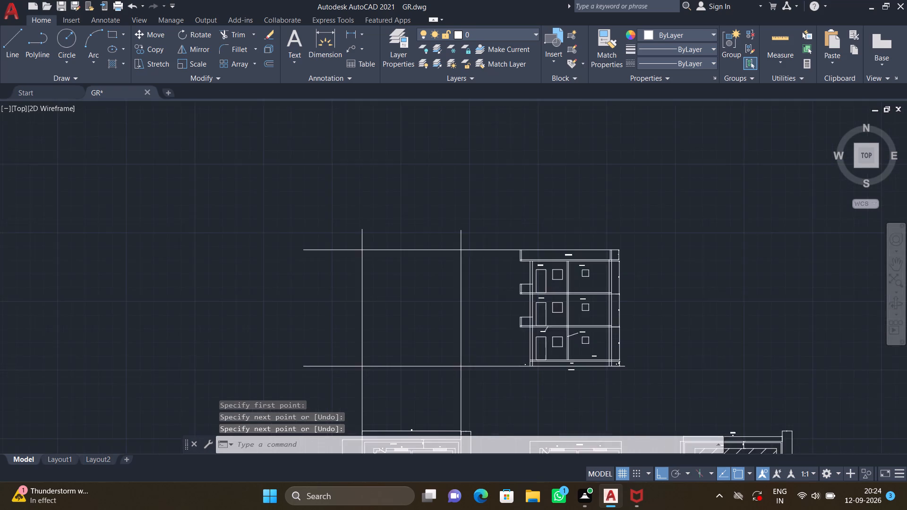
# Trim off the parts of both vertical projection lines that run below the extended ground line toward the leftmost floor plan.
pyautogui.moveTo(458, 333); pyautogui.dragTo(461, 232, button='middle')
pyautogui.scroll(1, 427, 241)
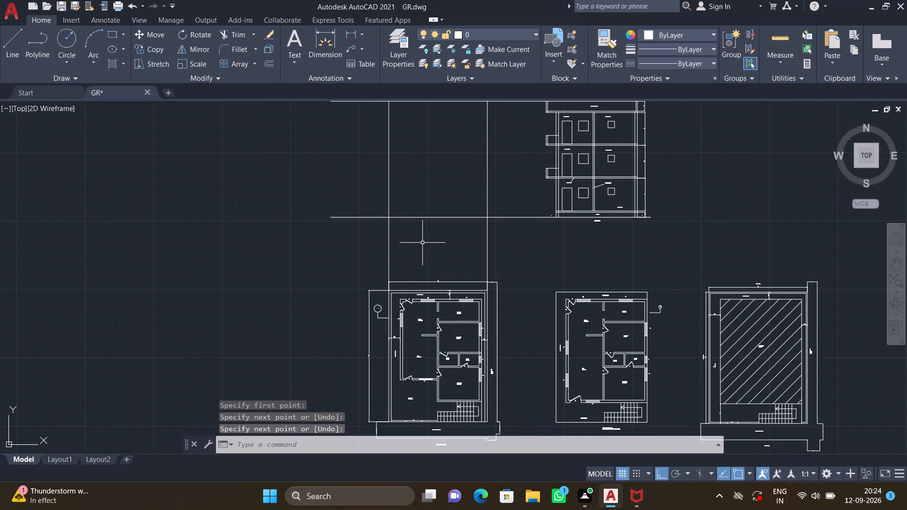
pyautogui.write('TR')
pyautogui.press('Return')
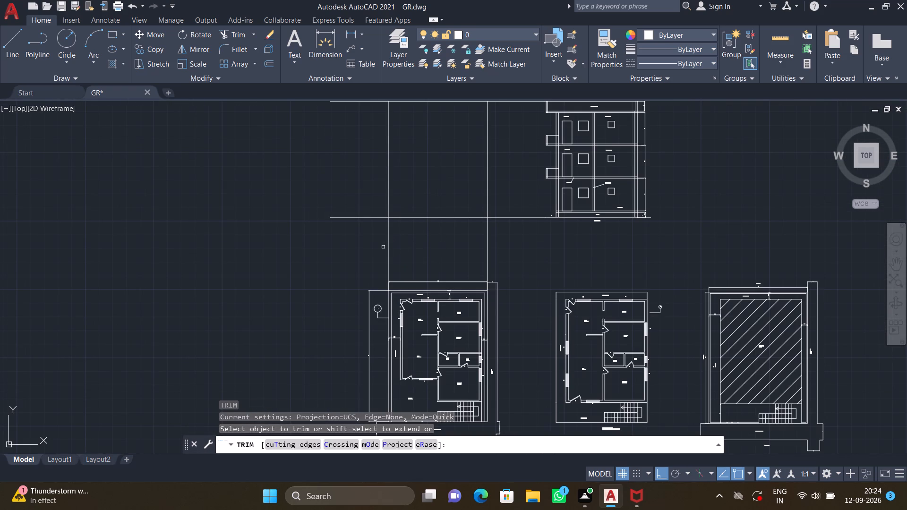
pyautogui.click(378, 252)
pyautogui.click(404, 253)
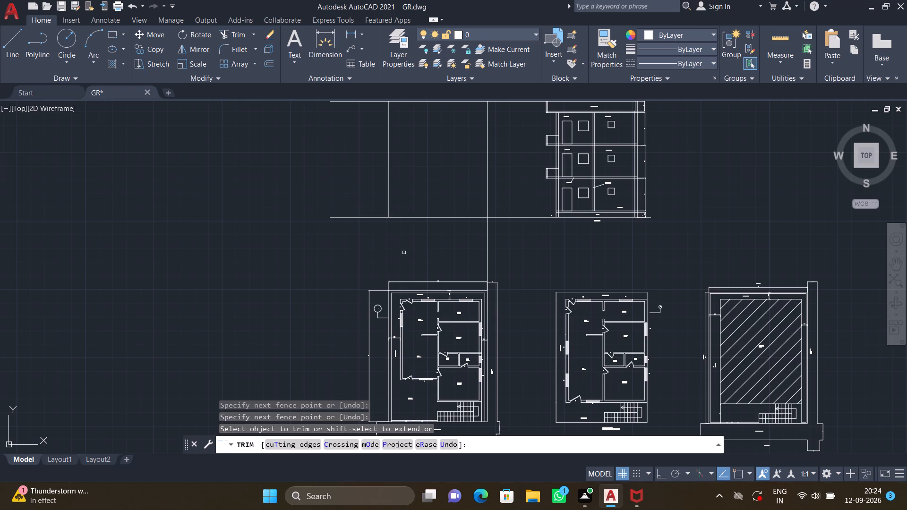
pyautogui.click(472, 254)
pyautogui.click(504, 258)
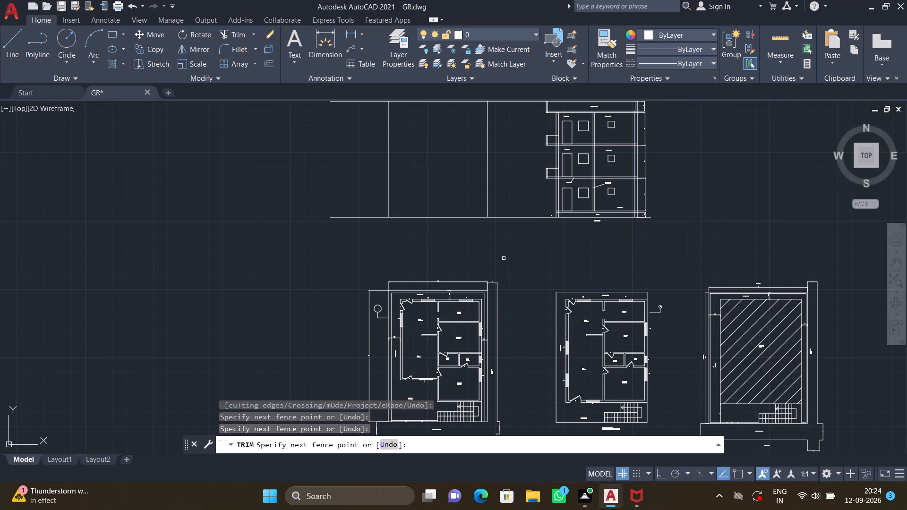
# Trim the ends of both vertical projection lines that overshoot the parapet-top line.
pyautogui.moveTo(446, 250); pyautogui.dragTo(447, 324, button='middle')
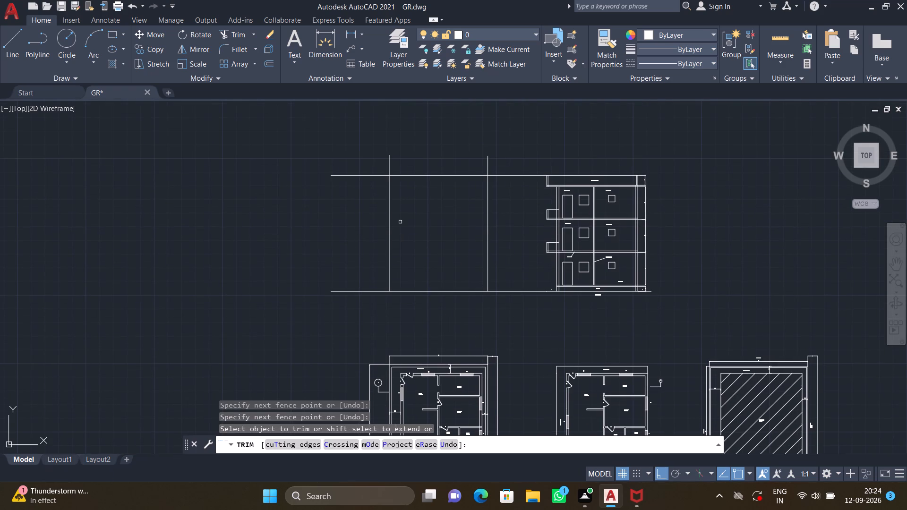
pyautogui.scroll(2, 381, 156)
pyautogui.click(374, 168)
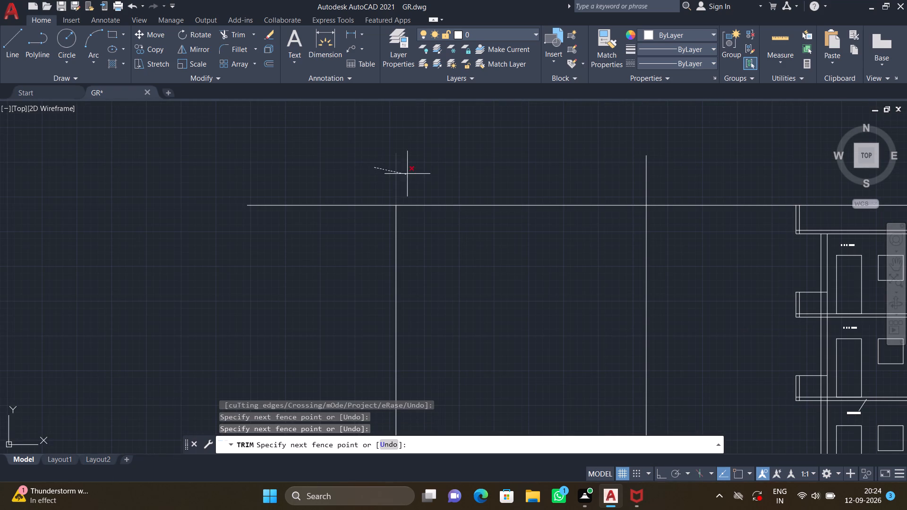
pyautogui.click(423, 175)
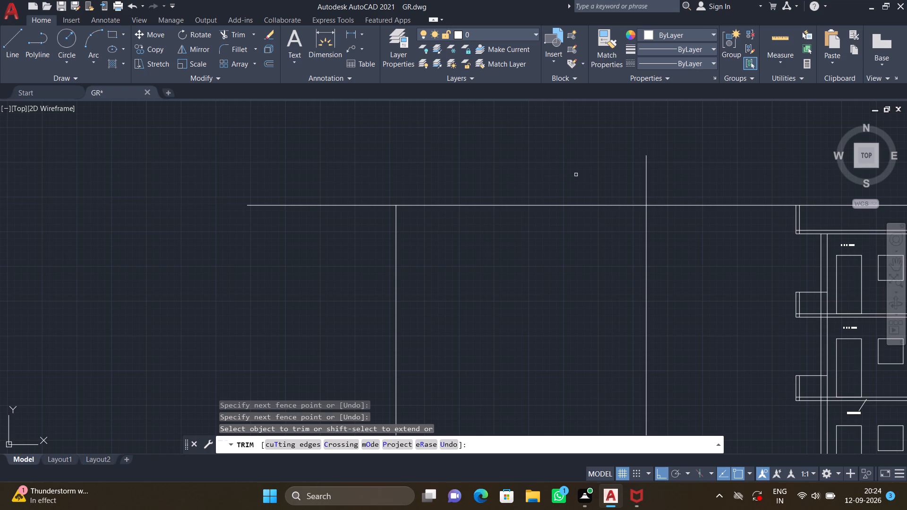
pyautogui.click(631, 178)
pyautogui.click(665, 178)
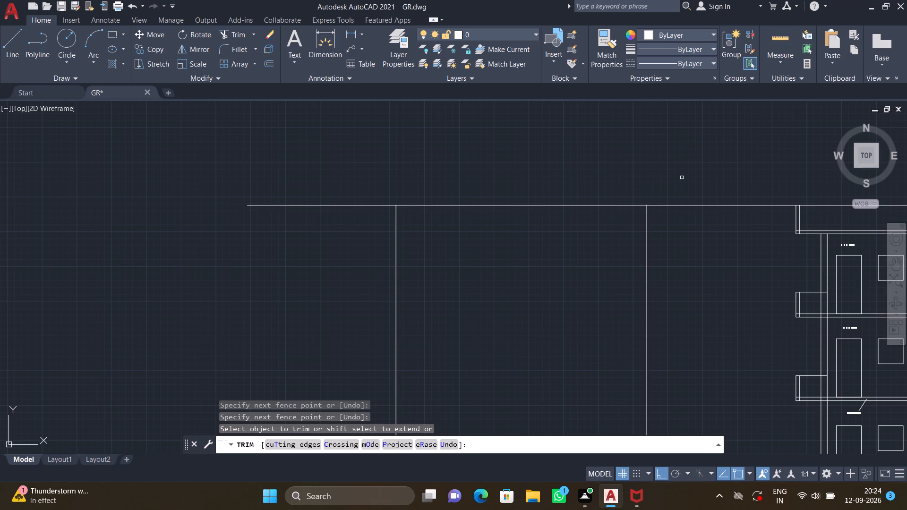
# Trim the parapet-top and ground lines outside the two verticals on both sides, leaving a closed rectangular elevation outline.
pyautogui.click(682, 177)
pyautogui.click(693, 219)
pyautogui.scroll(-3, 693, 219)
pyautogui.scroll(3, 700, 294)
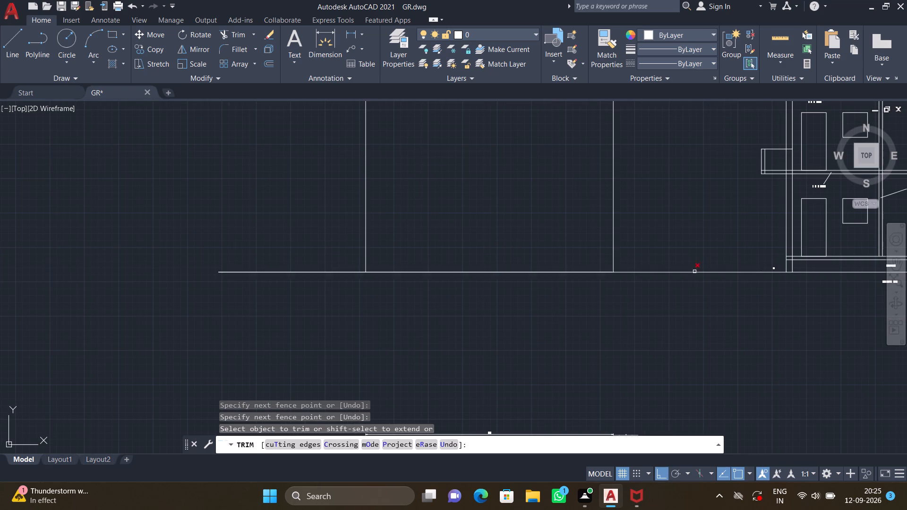
pyautogui.click(676, 259)
pyautogui.click(687, 297)
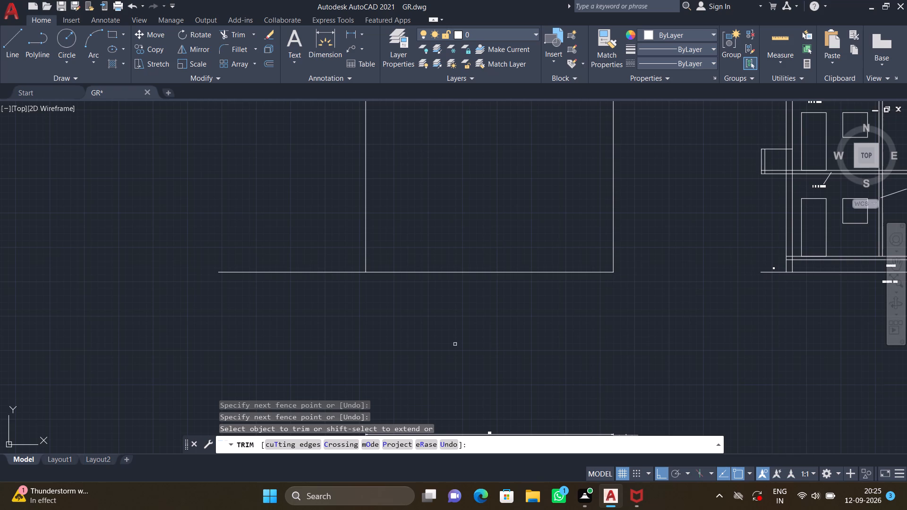
pyautogui.click(284, 245)
pyautogui.click(281, 321)
pyautogui.scroll(-2, 303, 289)
pyautogui.moveTo(306, 275); pyautogui.dragTo(306, 330, button='middle')
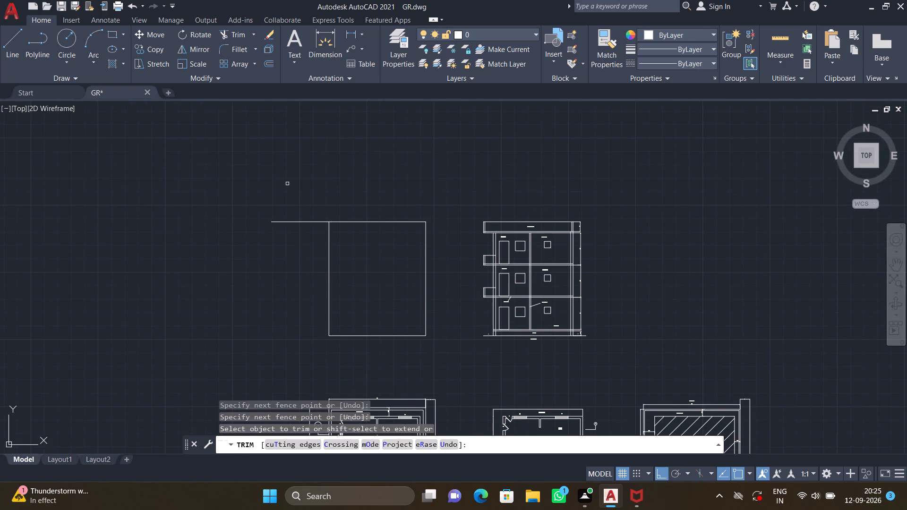
pyautogui.click(288, 187)
pyautogui.click(299, 252)
pyautogui.press('Return')
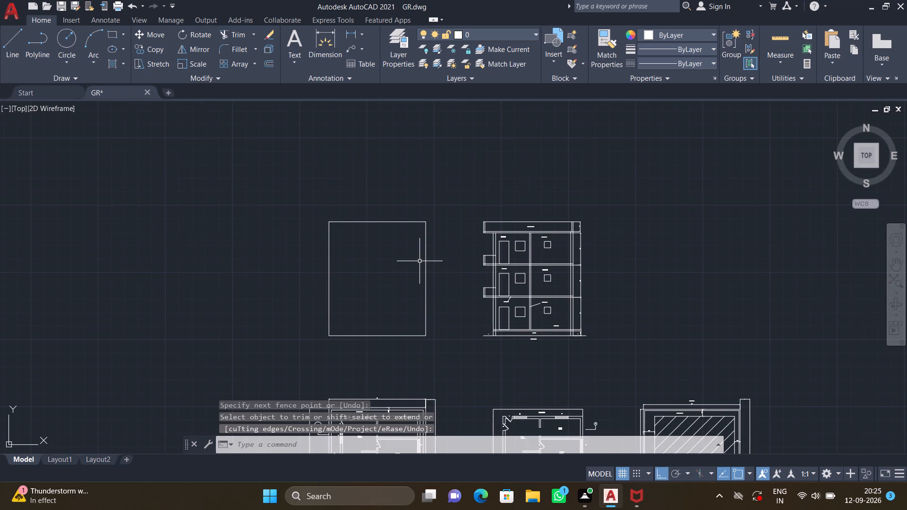
# Offset the elevation outline's ground line 1'6" upward to mark the plinth level.
pyautogui.scroll(2, 392, 265)
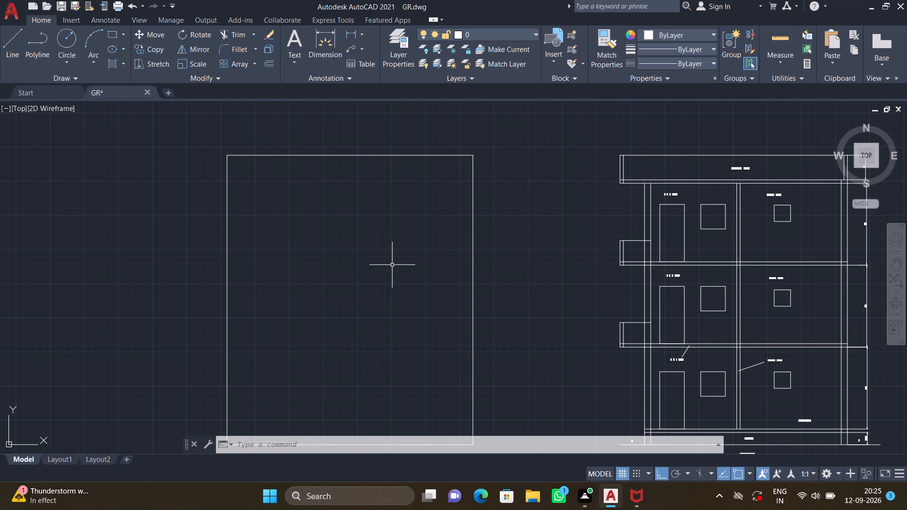
pyautogui.scroll(-2, 380, 323)
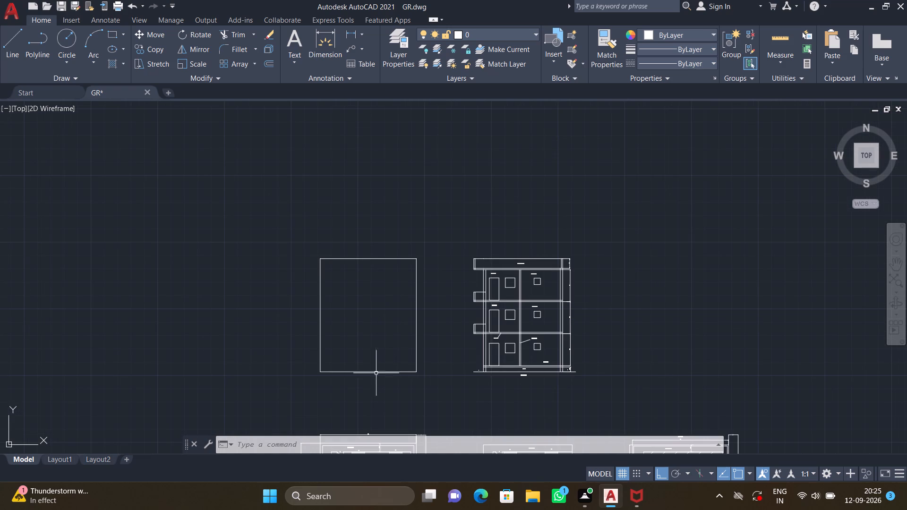
pyautogui.scroll(2, 375, 384)
pyautogui.press('o')
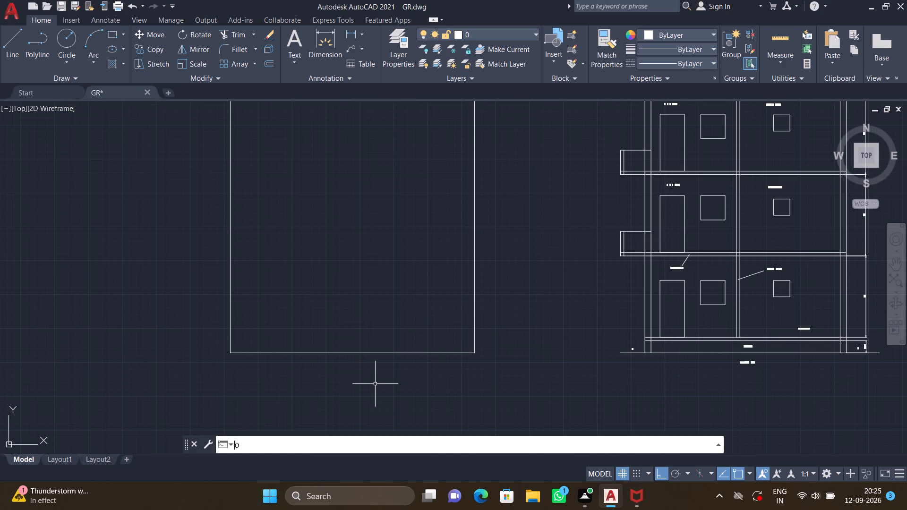
pyautogui.press('Return')
pyautogui.write("1'")
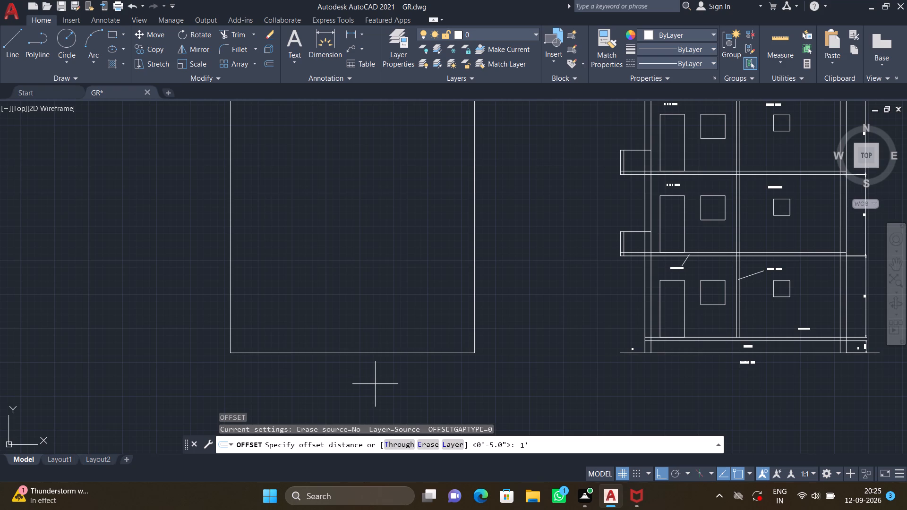
pyautogui.write('6"')
pyautogui.press('Return')
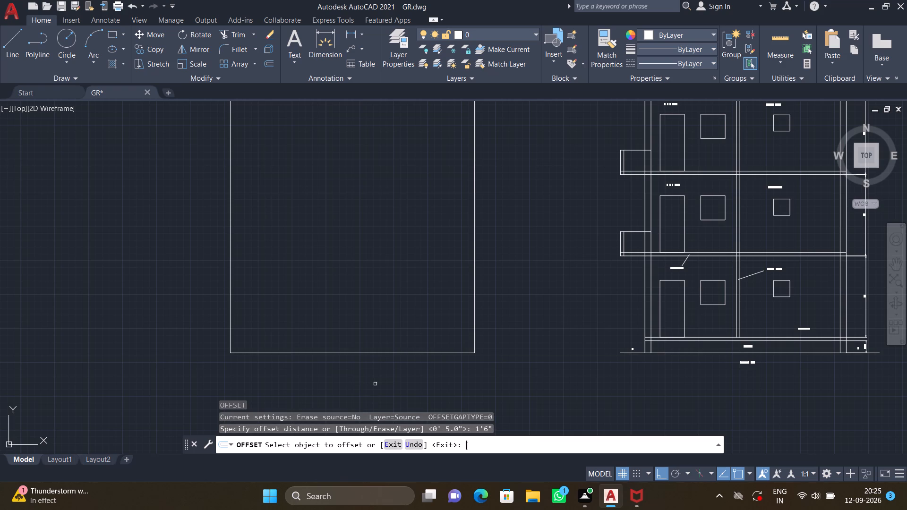
pyautogui.click(379, 354)
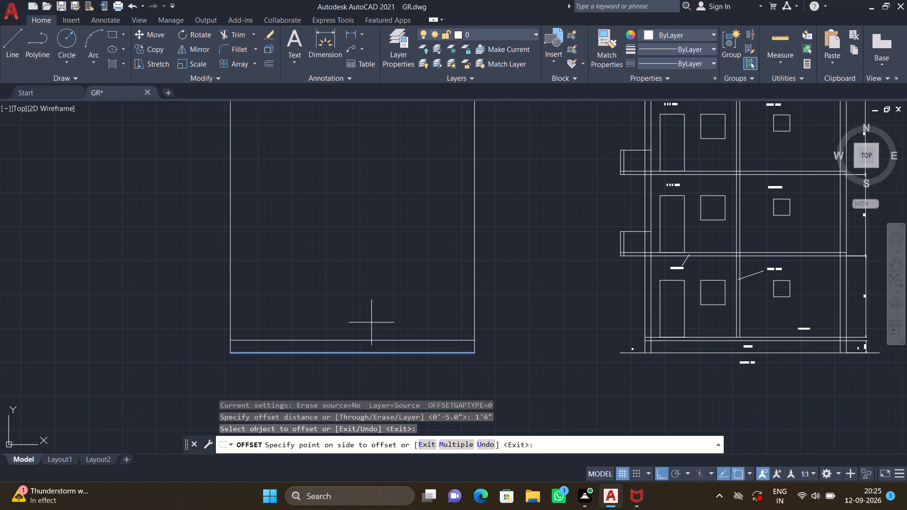
pyautogui.click(371, 323)
pyautogui.press('Return')
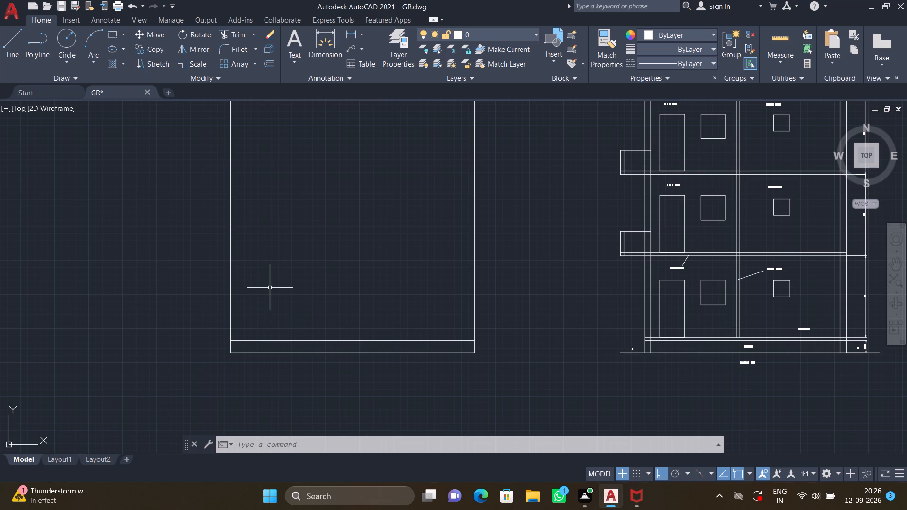
# Offset the elevation outline's left vertical edge 10'6" inward to the right.
pyautogui.press('o')
pyautogui.press('Return')
pyautogui.write("10'")
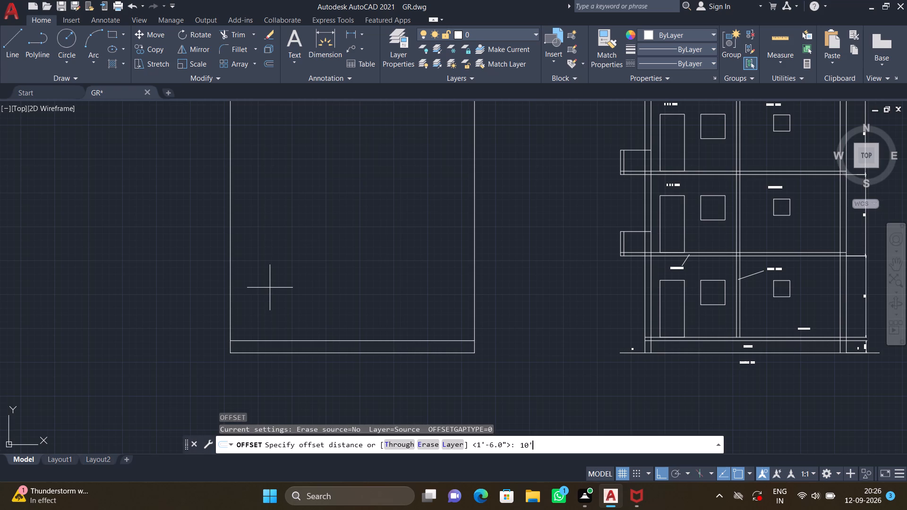
pyautogui.write('6"')
pyautogui.press('Return')
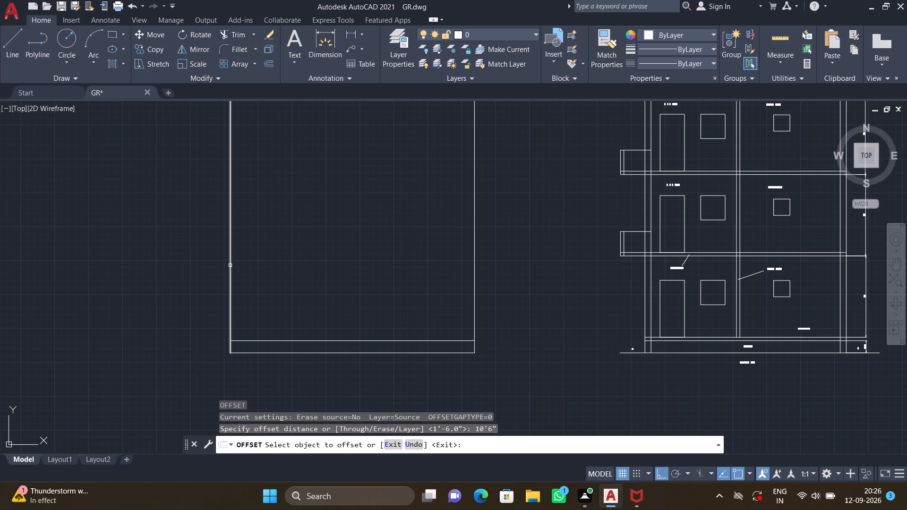
pyautogui.click(230, 264)
pyautogui.click(385, 268)
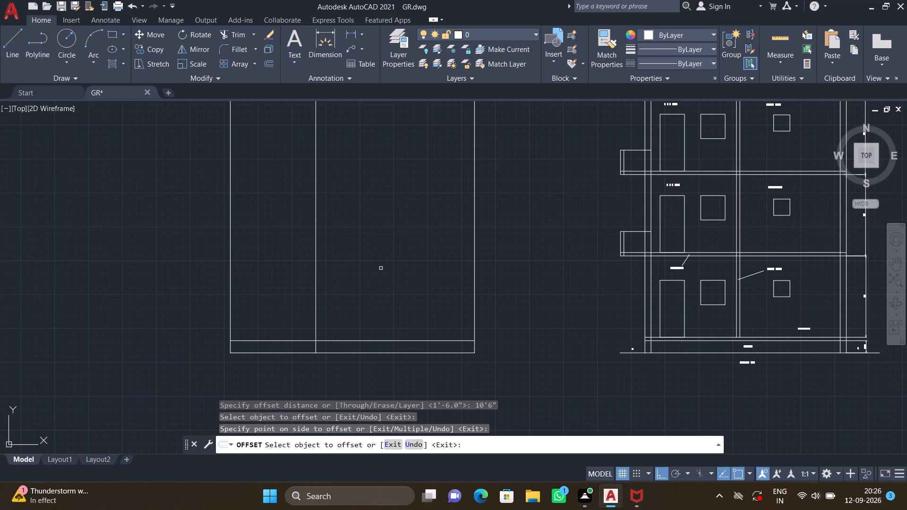
pyautogui.scroll(-1, 380, 268)
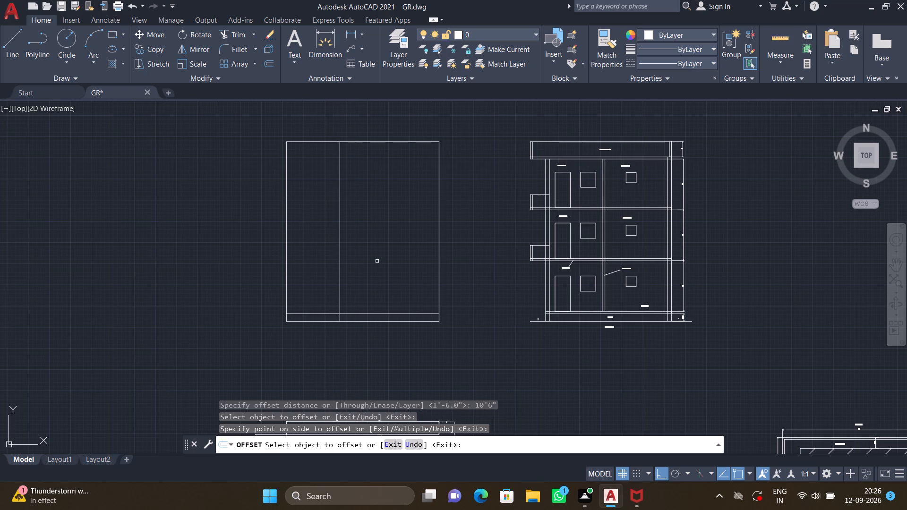
pyautogui.press('Return')
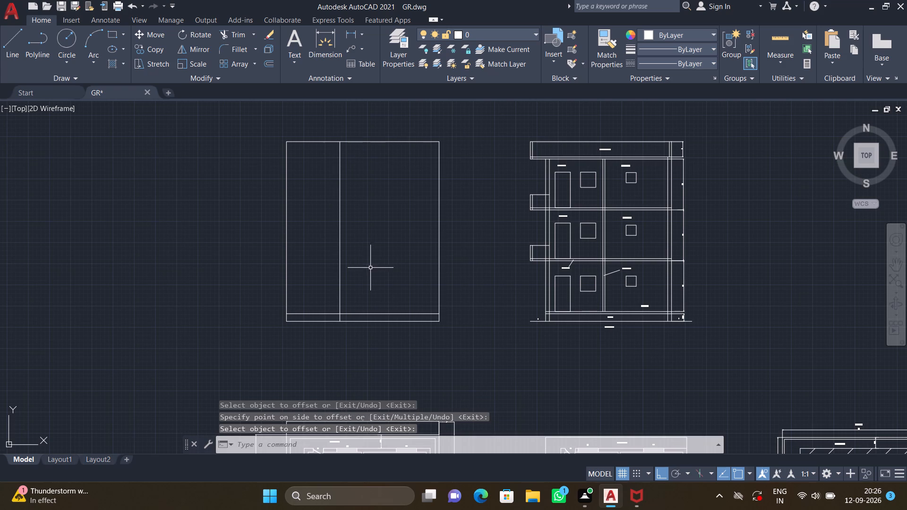
# Offset the elevation's inner vertical line a further 12'4" to the right.
pyautogui.scroll(2, 341, 261)
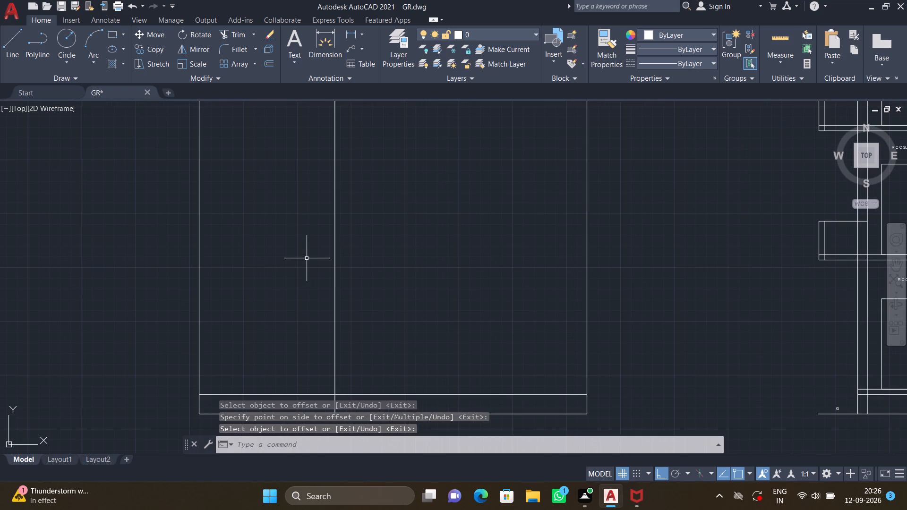
pyautogui.press('o')
pyautogui.press('Return')
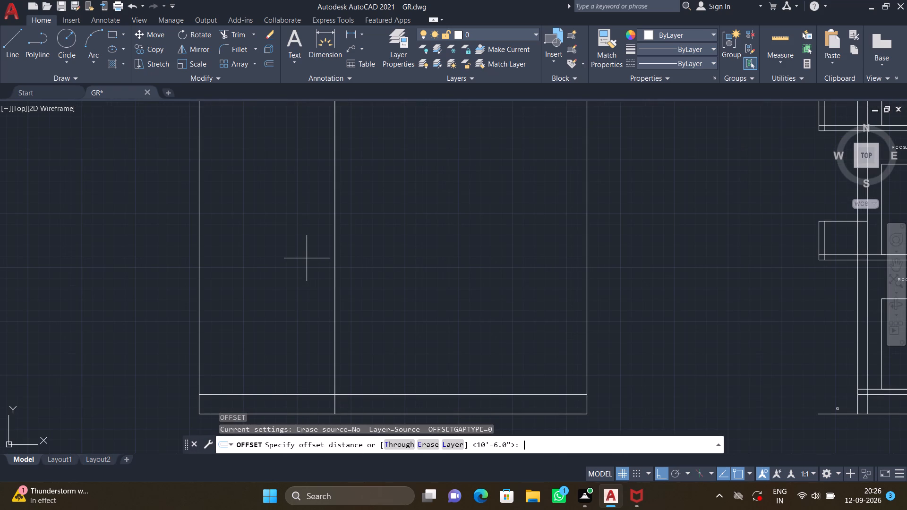
pyautogui.write("12'")
pyautogui.write('4"')
pyautogui.press('Return')
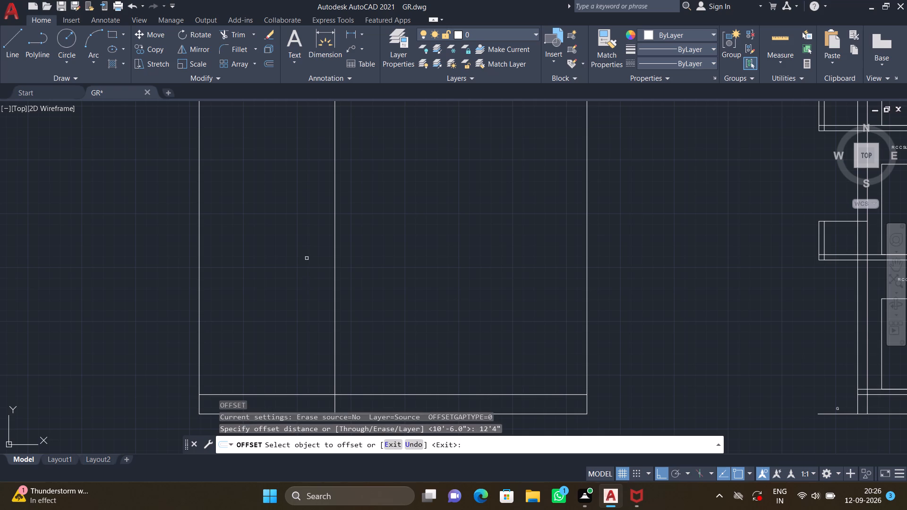
pyautogui.click(336, 250)
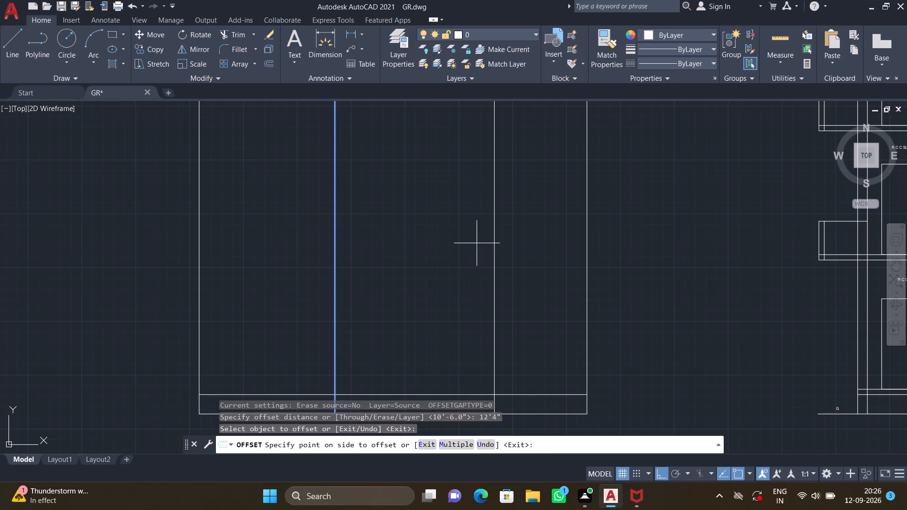
pyautogui.click(478, 243)
pyautogui.scroll(-2, 477, 245)
pyautogui.moveTo(475, 251); pyautogui.dragTo(478, 249, button='middle')
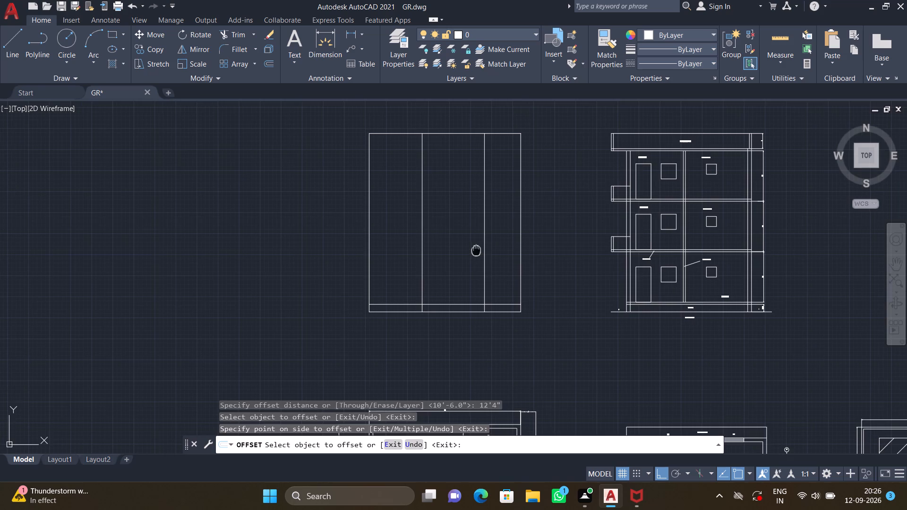
pyautogui.moveTo(478, 249); pyautogui.dragTo(510, 232, button='middle')
pyautogui.scroll(-1, 510, 232)
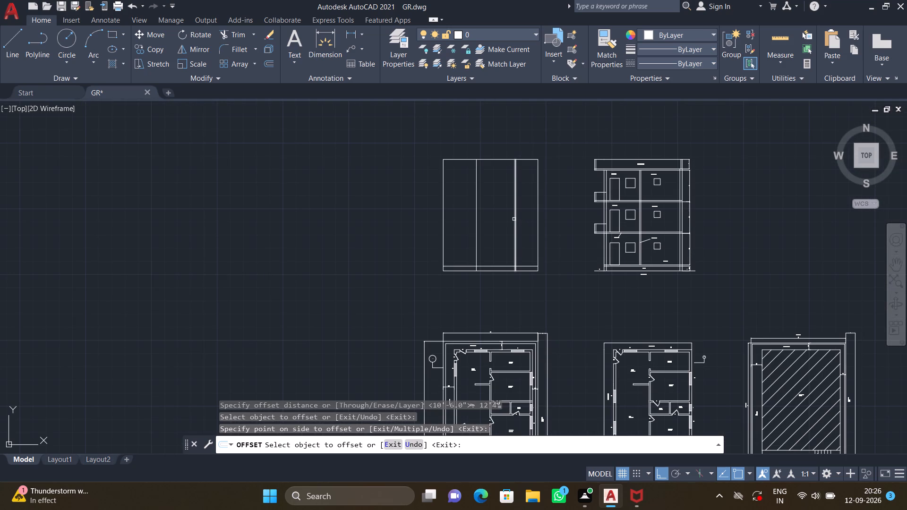
pyautogui.scroll(2, 514, 218)
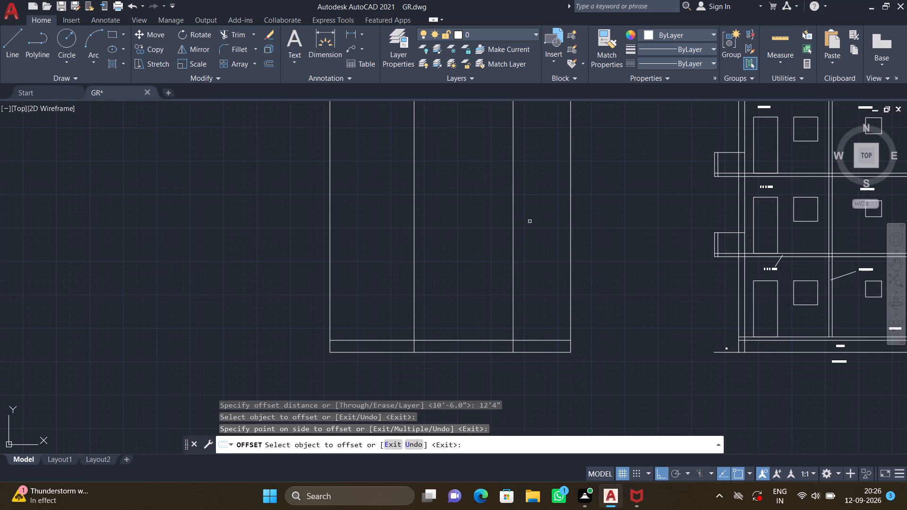
# Trim the elevation's top, plinth, ground and outer vertical lines beyond the 12'4" offset line, making that line the right edge.
pyautogui.moveTo(533, 225); pyautogui.dragTo(541, 272, button='middle')
pyautogui.scroll(-1, 549, 241)
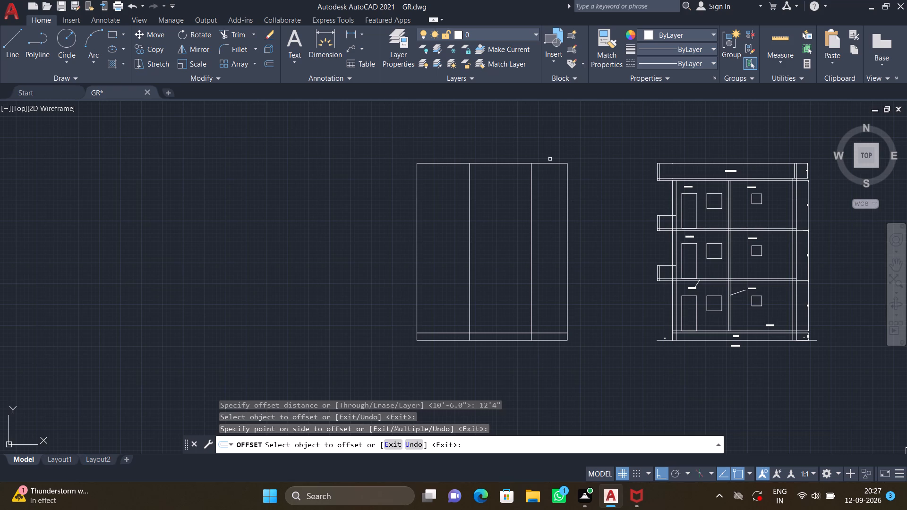
pyautogui.press('Escape')
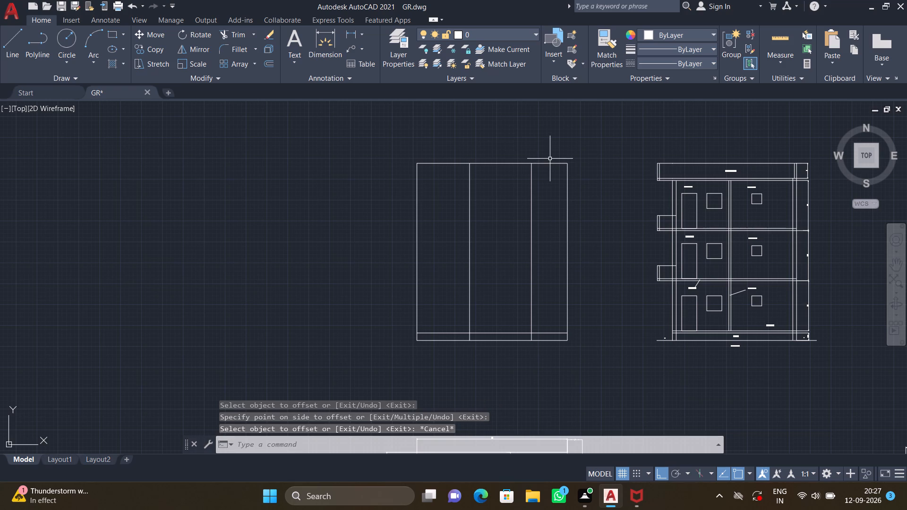
pyautogui.write('TR')
pyautogui.press('Return')
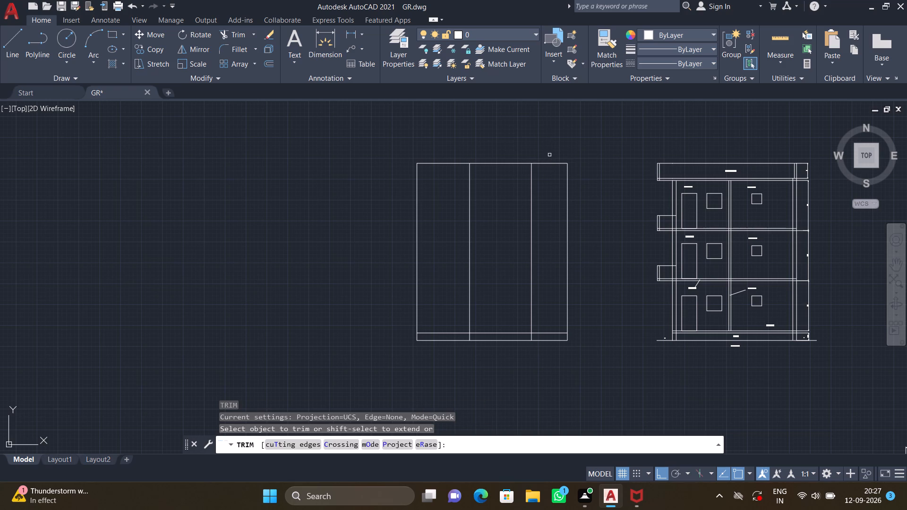
pyautogui.click(549, 155)
pyautogui.click(555, 209)
pyautogui.click(555, 226)
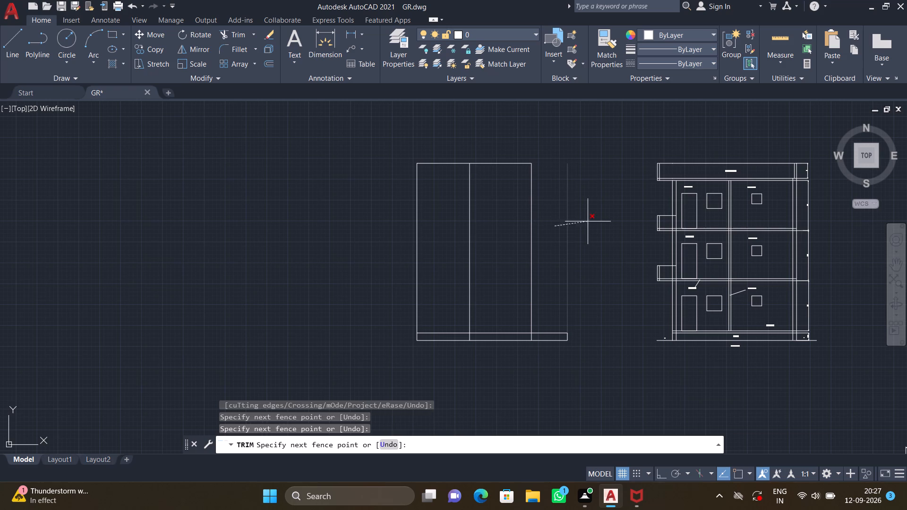
pyautogui.click(589, 222)
pyautogui.scroll(2, 560, 309)
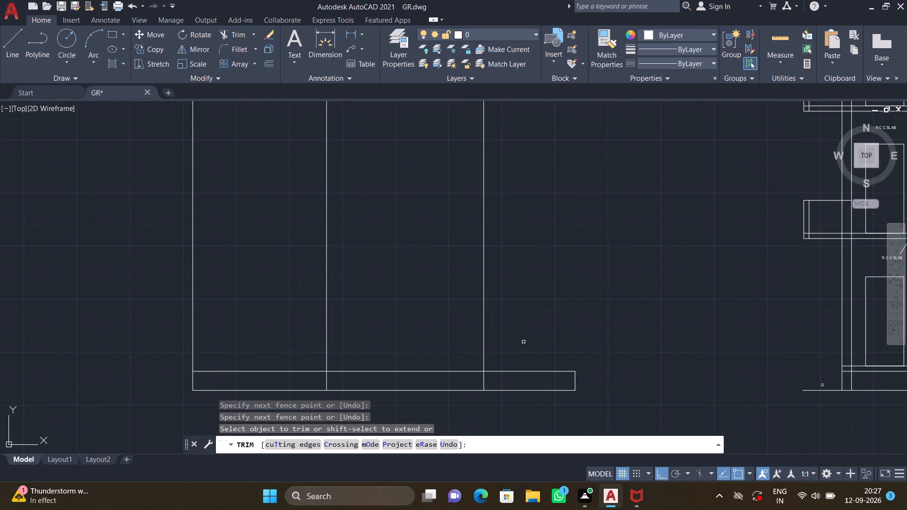
pyautogui.click(521, 345)
pyautogui.click(526, 399)
pyautogui.click(560, 378)
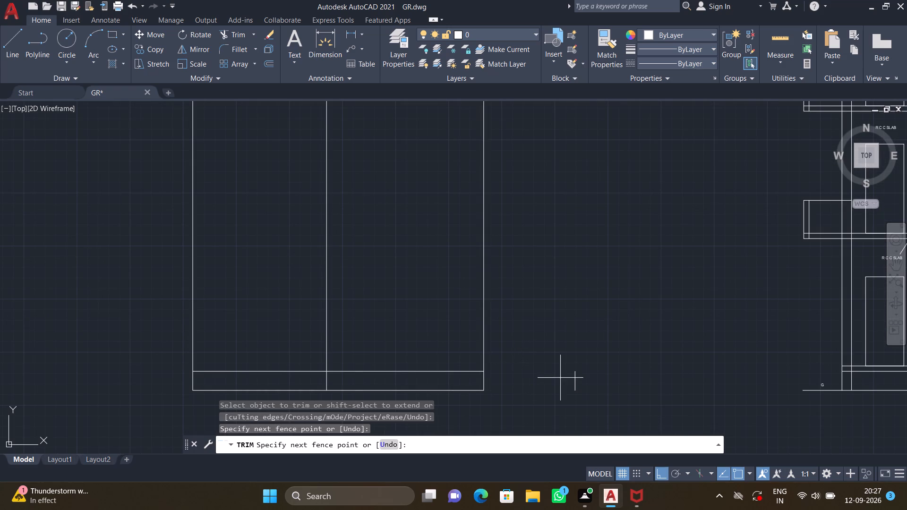
pyautogui.click(593, 376)
pyautogui.scroll(-4, 585, 377)
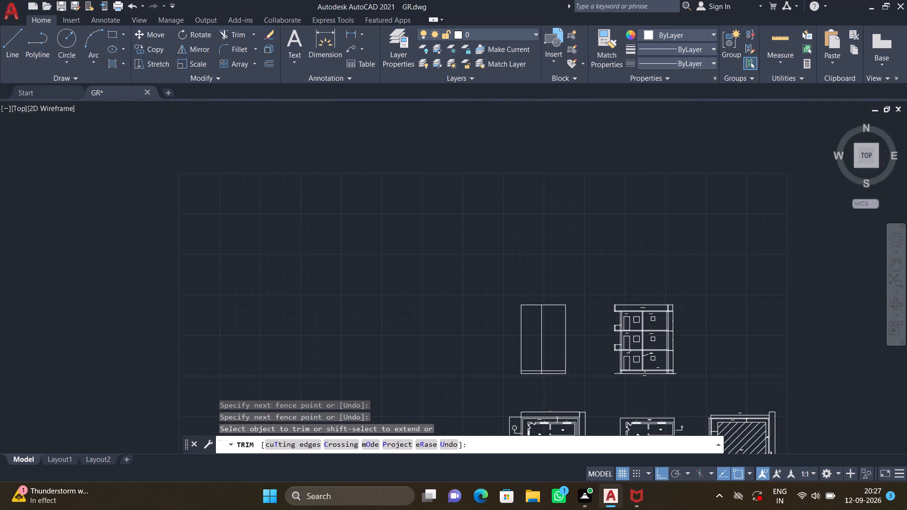
pyautogui.moveTo(579, 368); pyautogui.dragTo(578, 286, button='middle')
pyautogui.scroll(1, 577, 282)
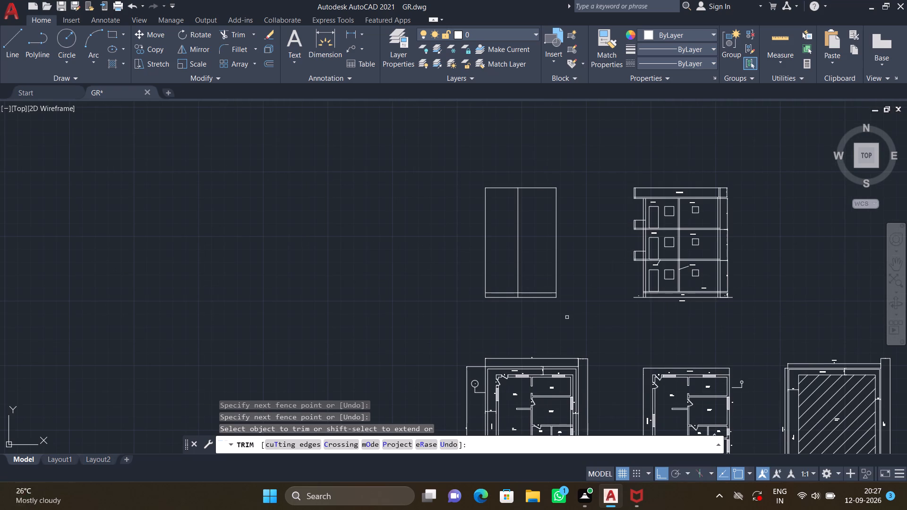
pyautogui.press('Return')
# Draw a vertical projection line from the upper-right outline corner of the floor plan below up to the elevation's ground level.
pyautogui.scroll(2, 584, 331)
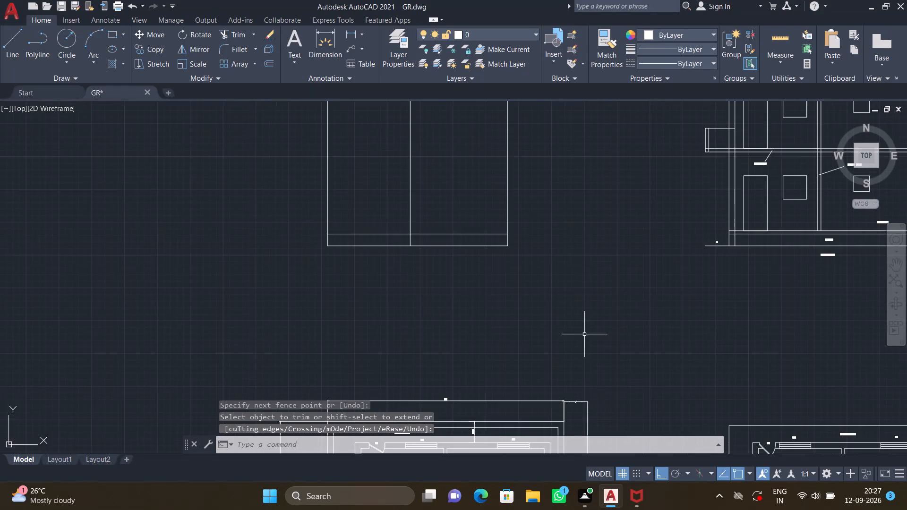
pyautogui.scroll(-1, 584, 335)
pyautogui.press('l')
pyautogui.press('Return')
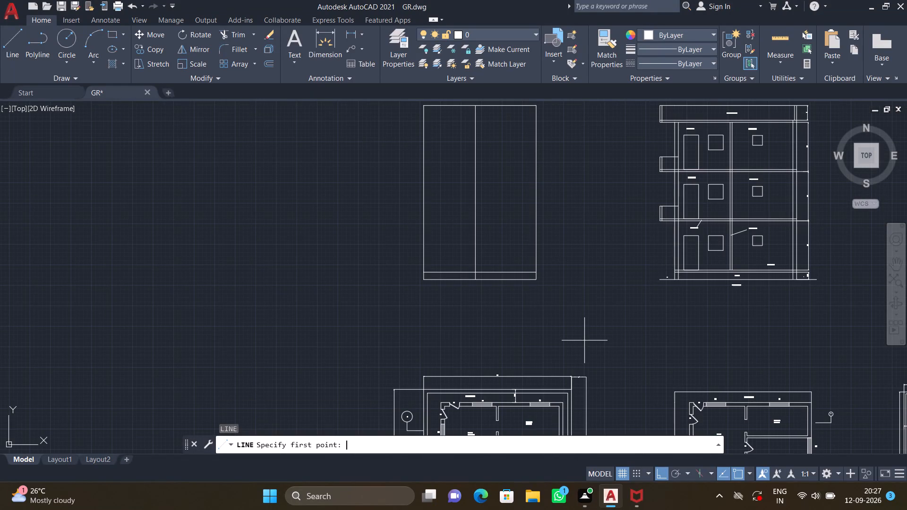
pyautogui.moveTo(572, 376); pyautogui.dragTo(576, 314, button='middle')
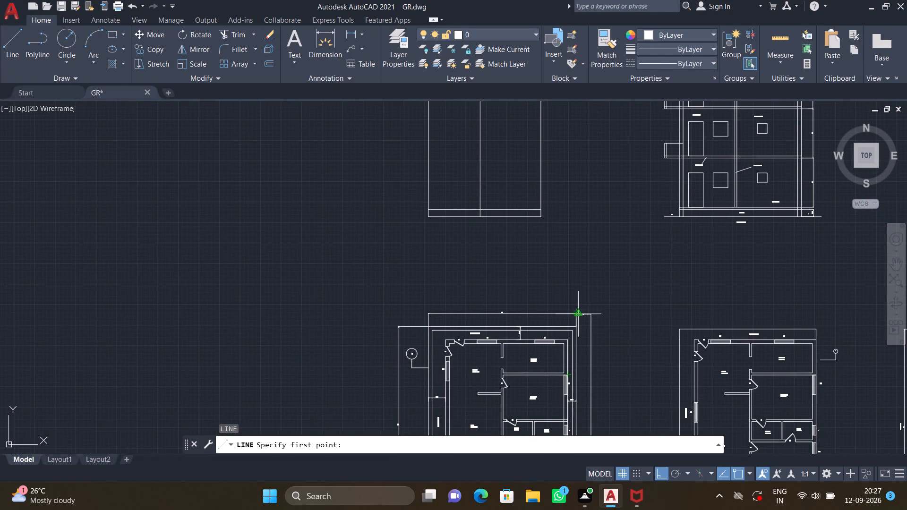
pyautogui.scroll(2, 578, 314)
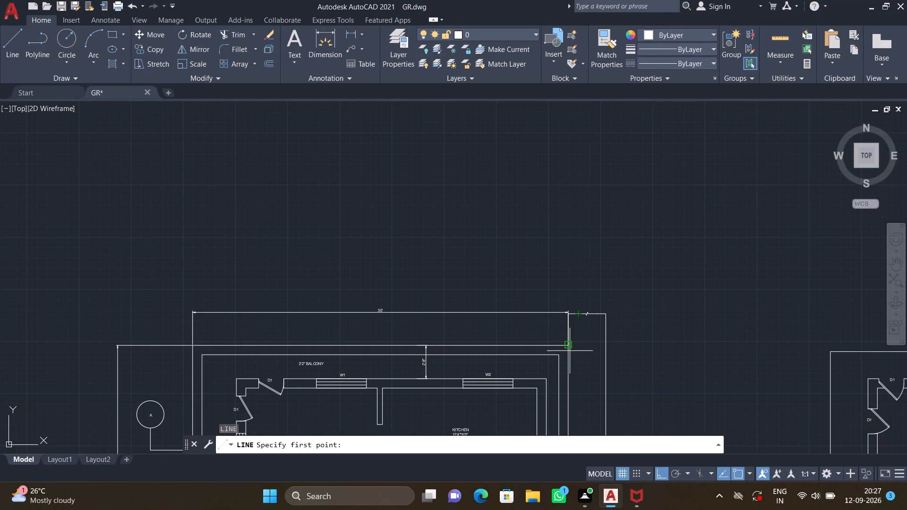
pyautogui.click(568, 344)
pyautogui.scroll(-2, 579, 248)
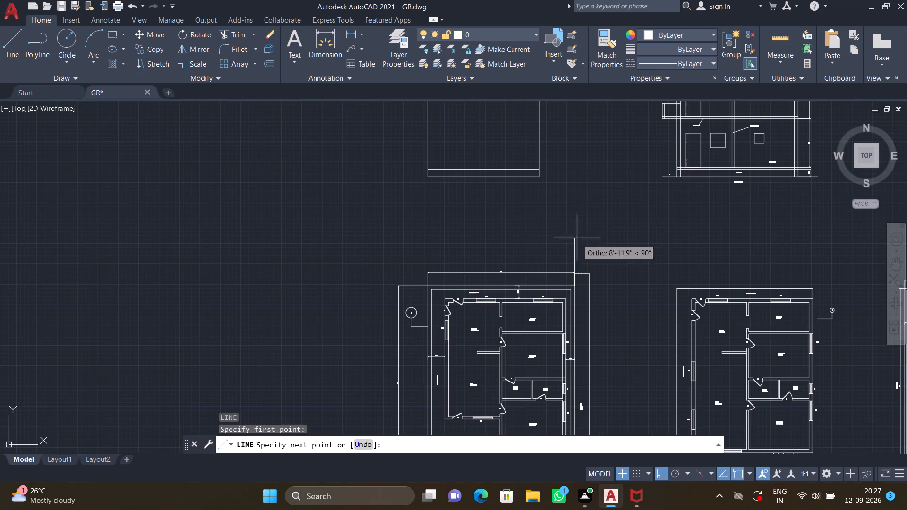
pyautogui.moveTo(574, 224); pyautogui.dragTo(561, 287, button='middle')
pyautogui.scroll(2, 562, 242)
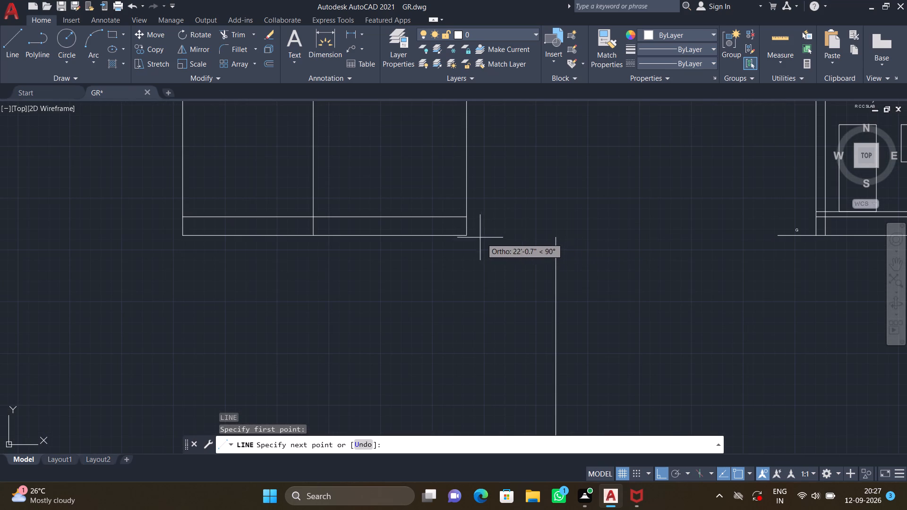
pyautogui.click(556, 235)
pyautogui.press('Return')
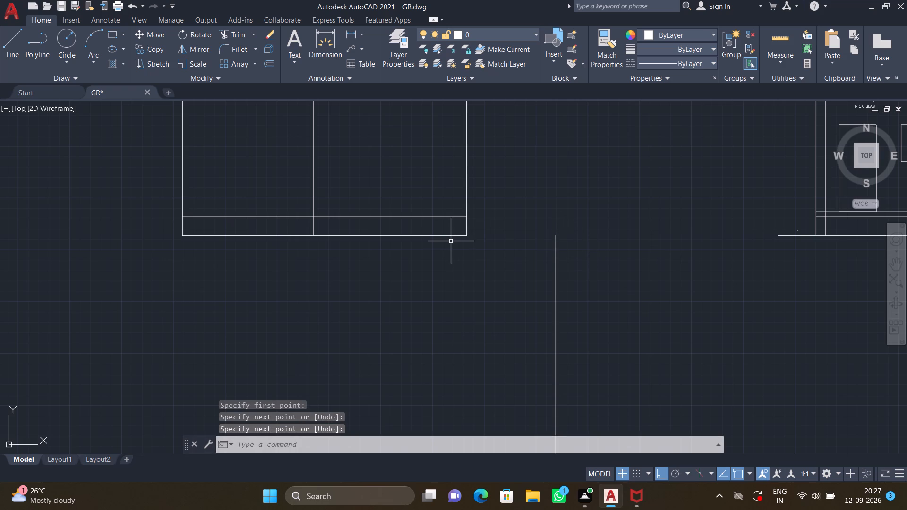
# Move the whole elevation outline so its bottom-right corner lands on the upper end of the vertical projection line.
pyautogui.press('m')
pyautogui.press('Return')
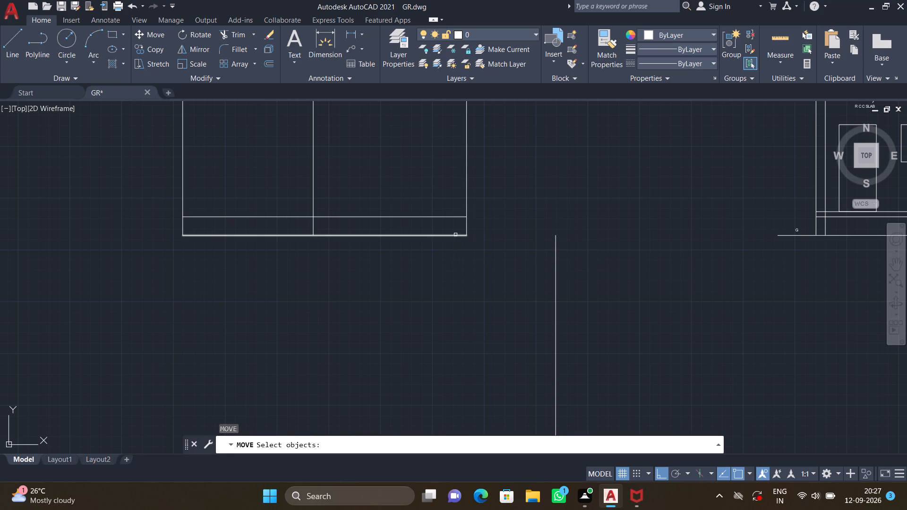
pyautogui.scroll(-3, 465, 239)
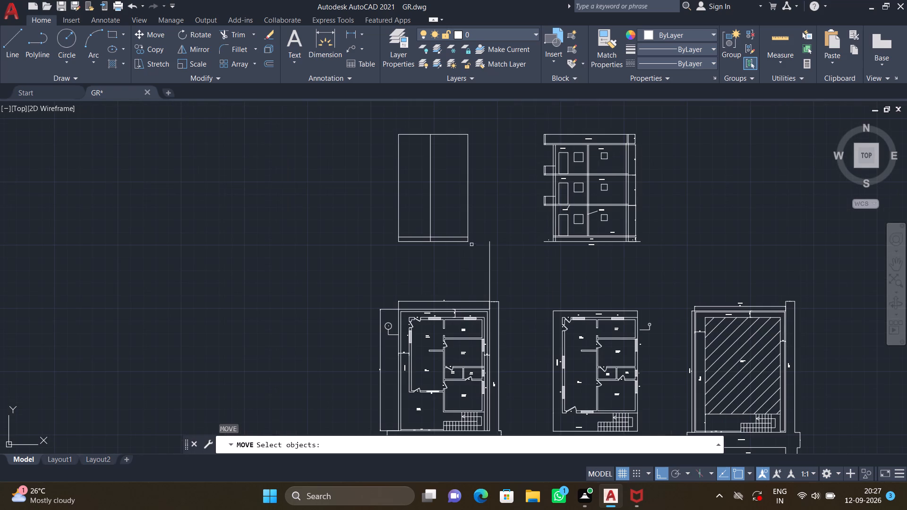
pyautogui.click(475, 250)
pyautogui.click(392, 128)
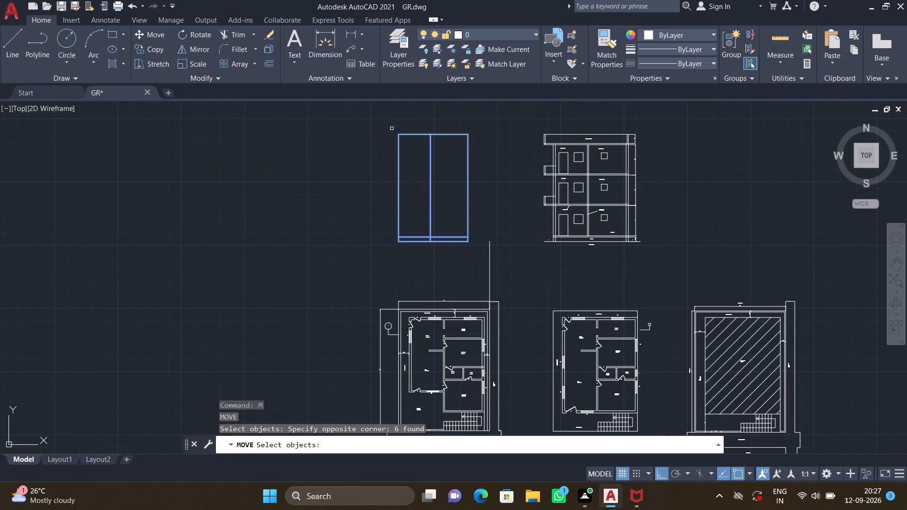
pyautogui.press('Return')
pyautogui.scroll(3, 482, 234)
pyautogui.click(414, 264)
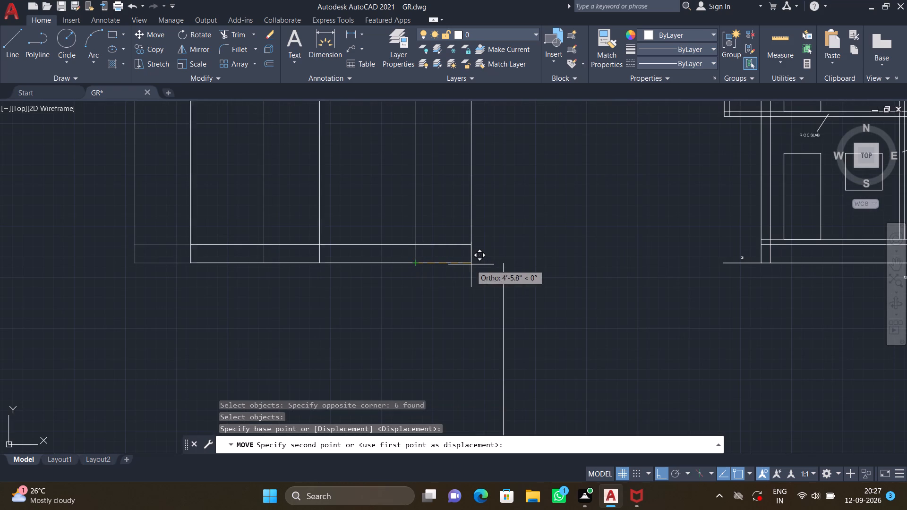
pyautogui.scroll(1, 480, 264)
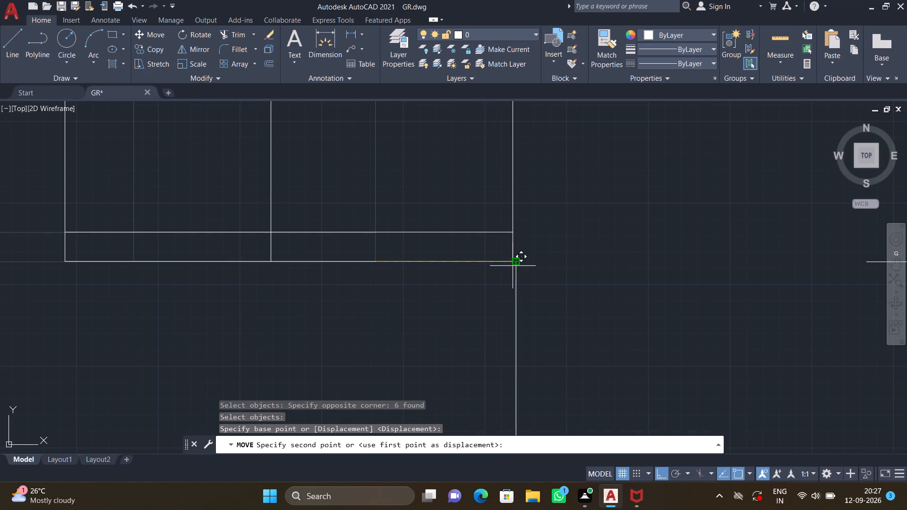
pyautogui.click(515, 264)
# Remove the vertical projection line between the elevation and the floor plan with Trim.
pyautogui.scroll(-4, 522, 263)
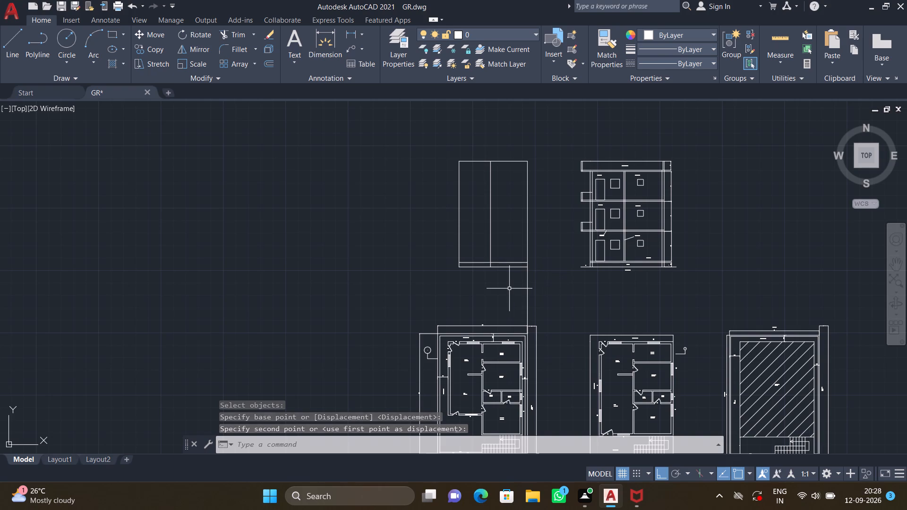
pyautogui.scroll(2, 520, 289)
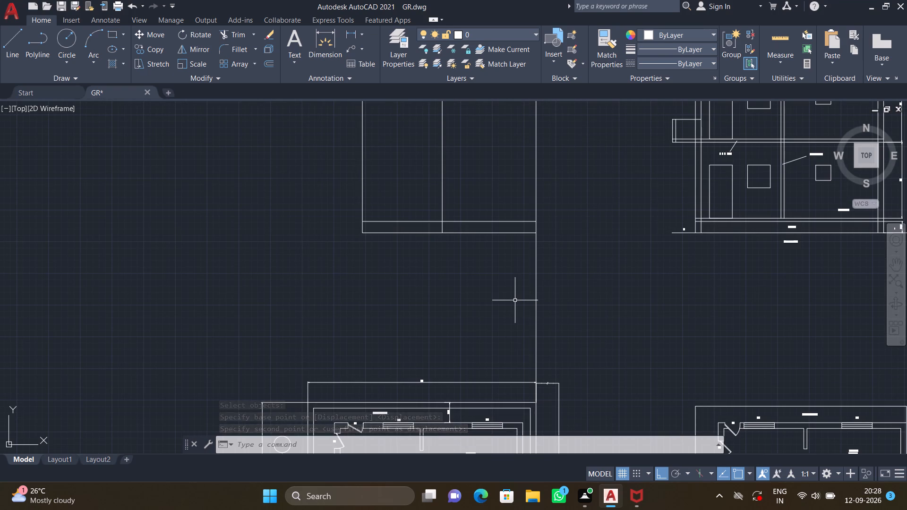
pyautogui.write('TR')
pyautogui.press('Return')
pyautogui.click(515, 311)
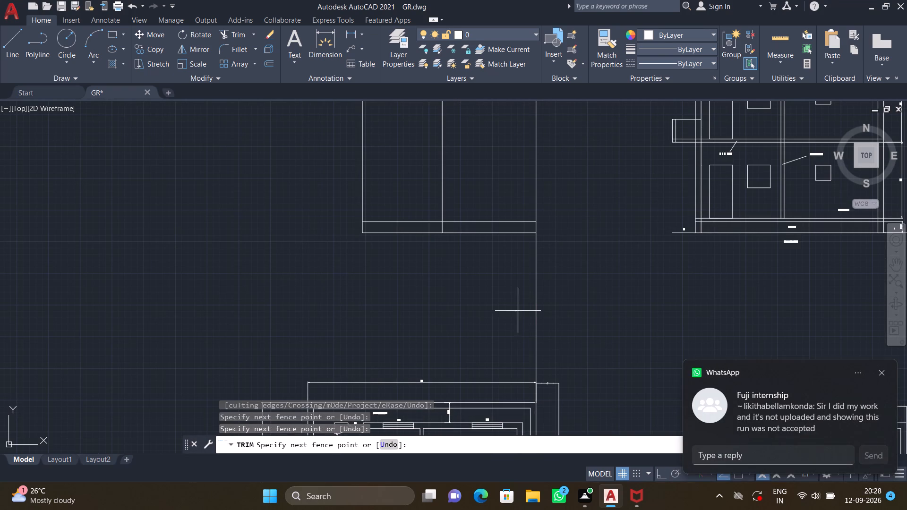
pyautogui.click(568, 312)
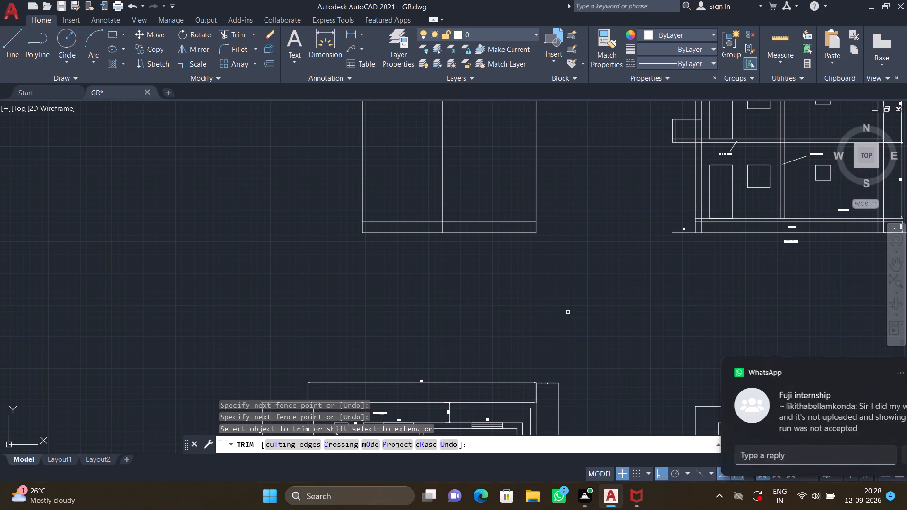
pyautogui.scroll(-2, 567, 312)
pyautogui.scroll(2, 570, 295)
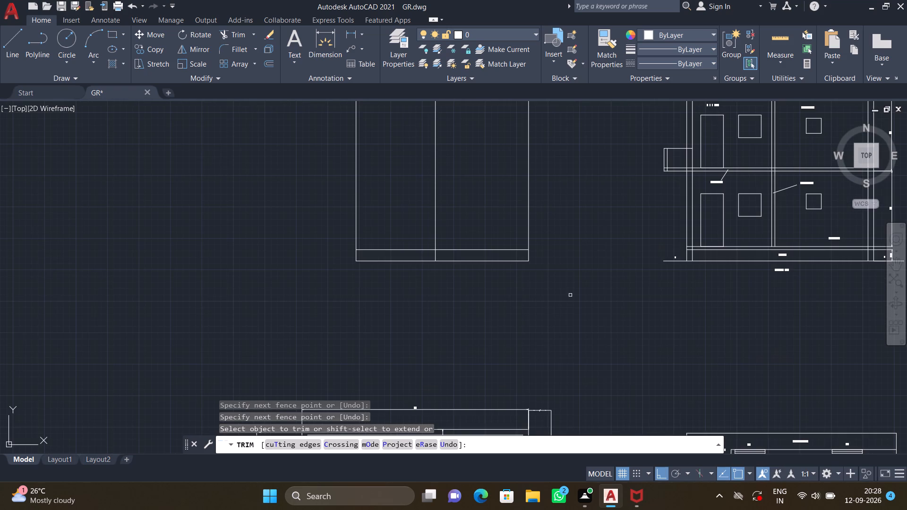
pyautogui.press('Return')
# Offset the elevation's top line 3' downward to mark the bottom of the parapet.
pyautogui.scroll(-1, 565, 290)
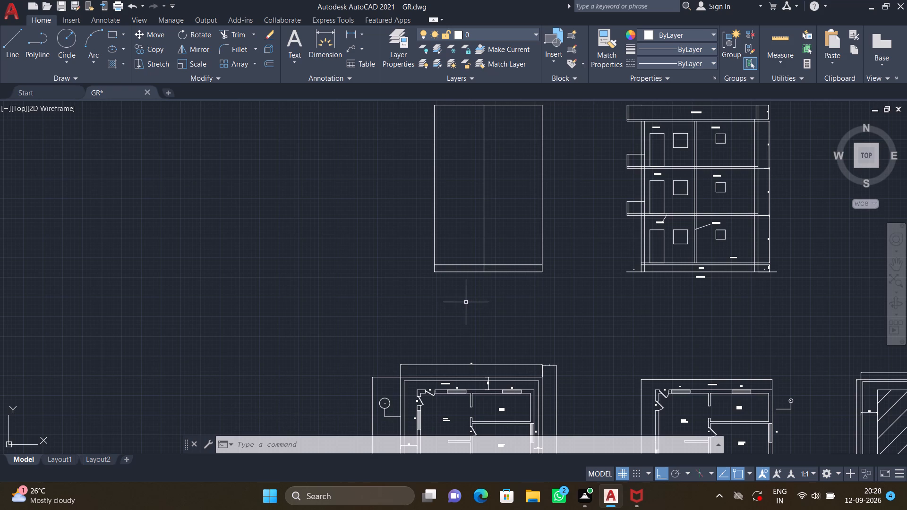
pyautogui.moveTo(467, 302); pyautogui.dragTo(462, 326, button='middle')
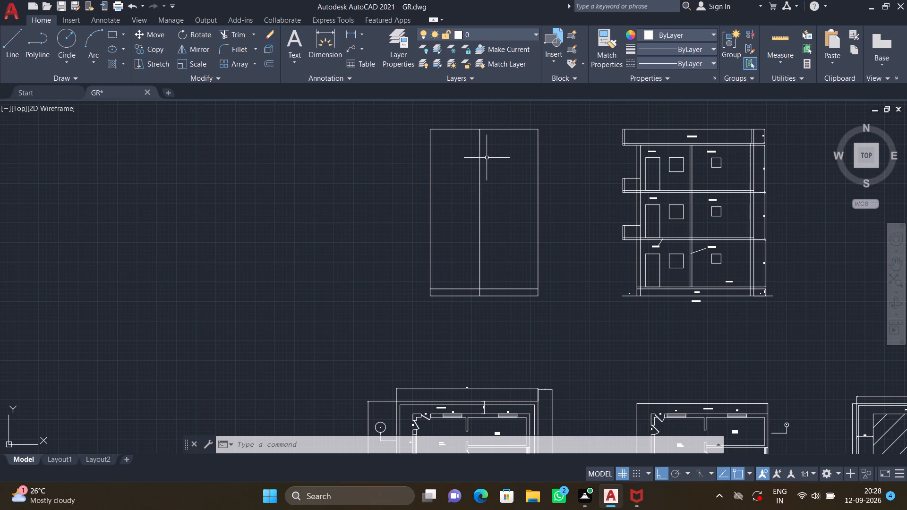
pyautogui.press('o')
pyautogui.press('Return')
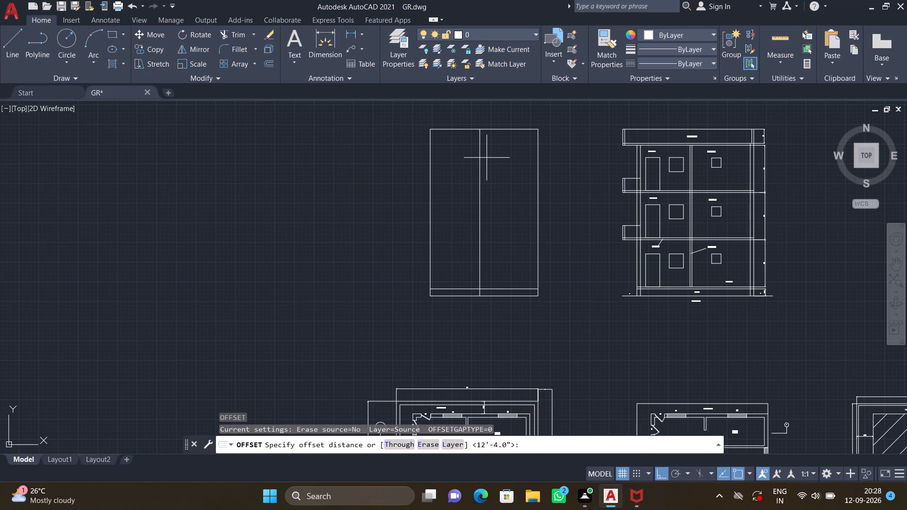
pyautogui.press('3')
pyautogui.press("'")
pyautogui.press('Return')
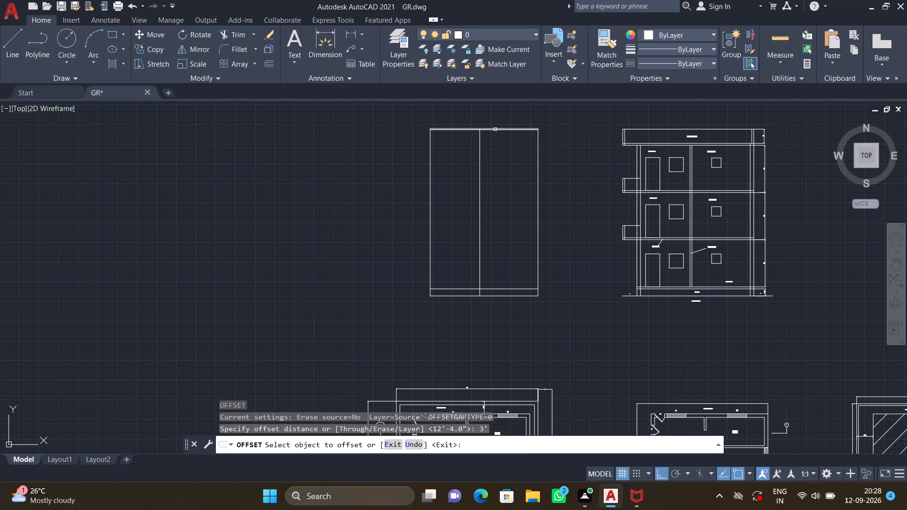
pyautogui.click(495, 129)
pyautogui.click(495, 156)
pyautogui.press('Return')
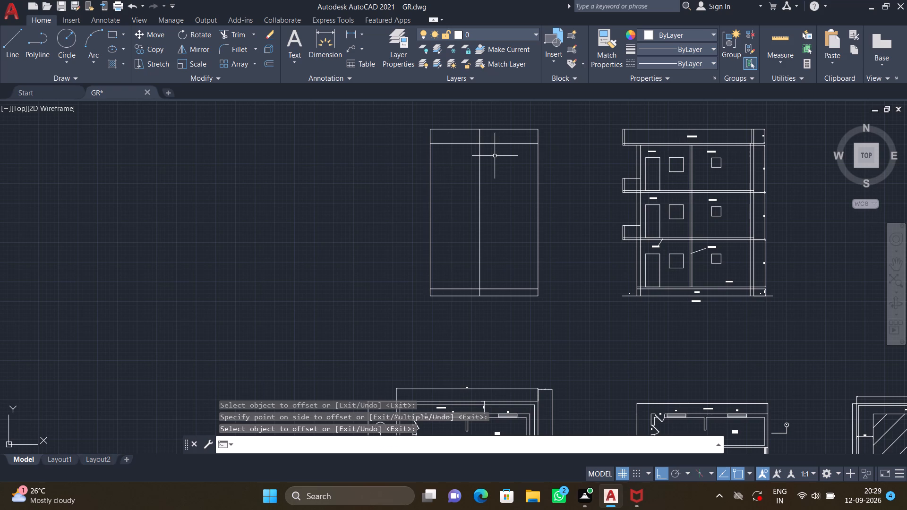
# Offset the parapet's bottom line 10' downward, and offset the resulting line another 10' downward, to mark the two floor levels.
pyautogui.press('o')
pyautogui.press('Return')
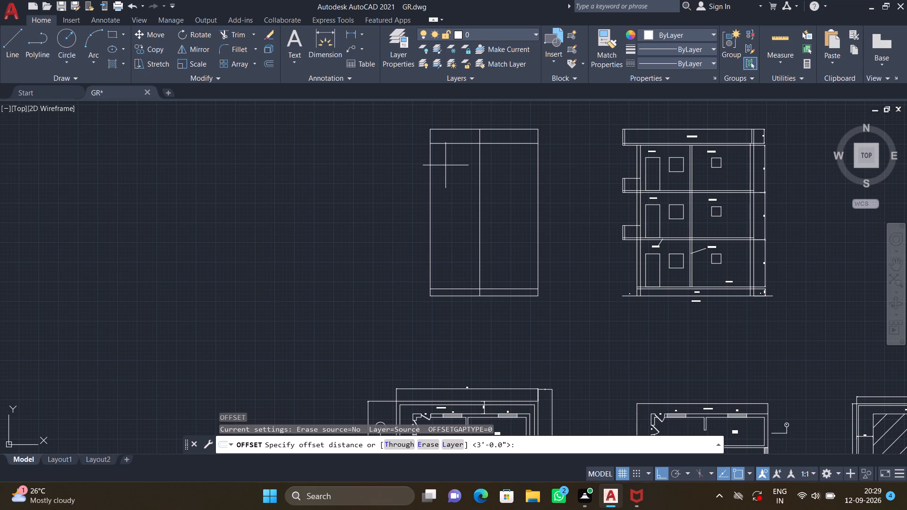
pyautogui.write("10'")
pyautogui.press('Return')
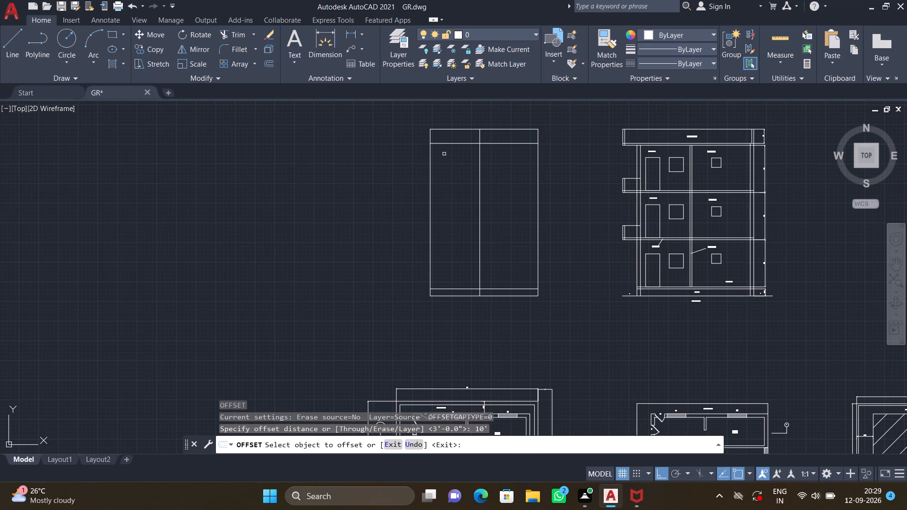
pyautogui.click(444, 143)
pyautogui.click(444, 189)
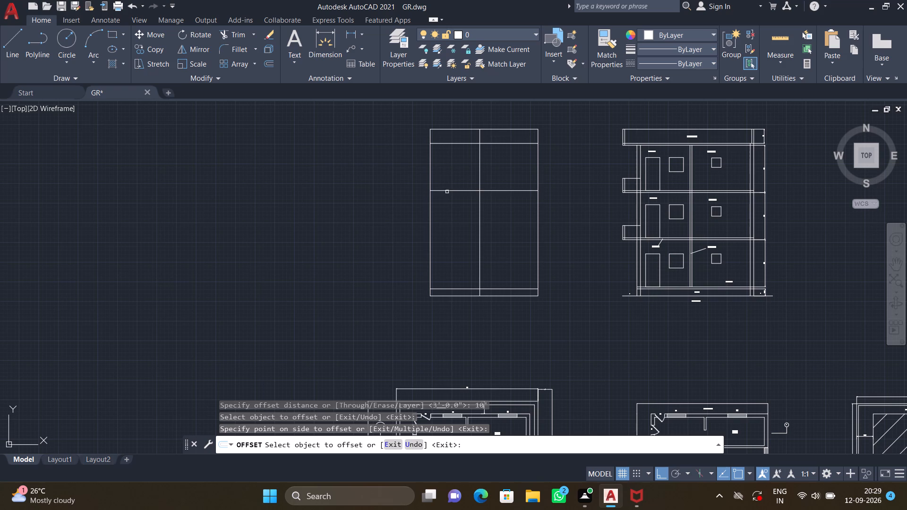
pyautogui.click(448, 191)
pyautogui.click(448, 234)
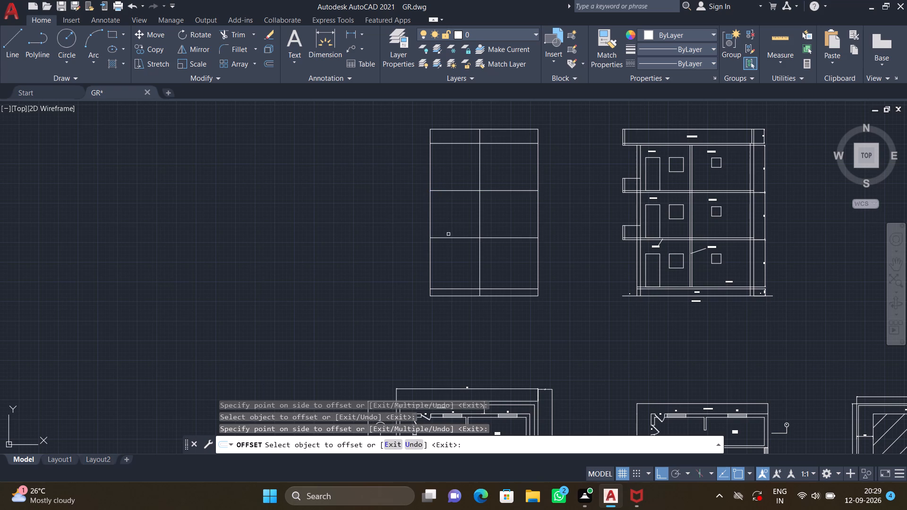
pyautogui.press('Return')
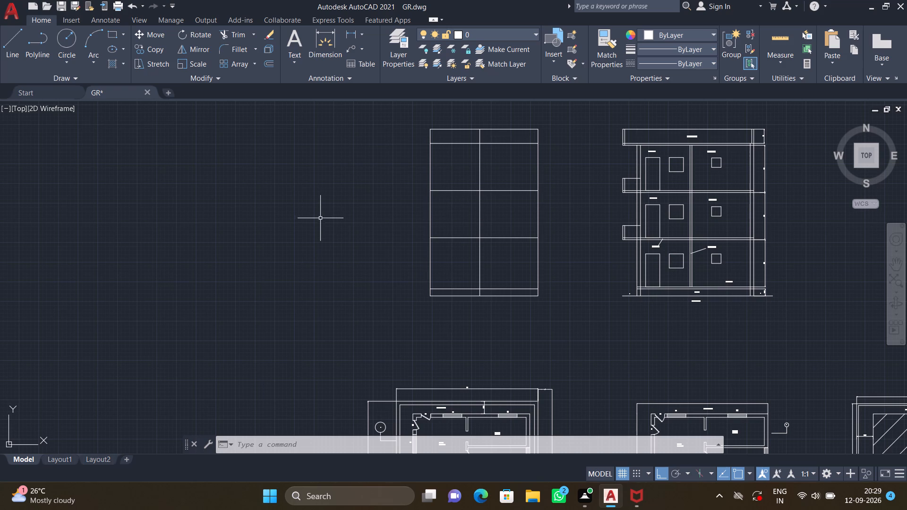
# Draw the lower balcony outline from the lower floor line's left end: 3'6" outward, 3' up, and across to the vertical division line.
pyautogui.scroll(2, 354, 246)
pyautogui.scroll(-3, 414, 251)
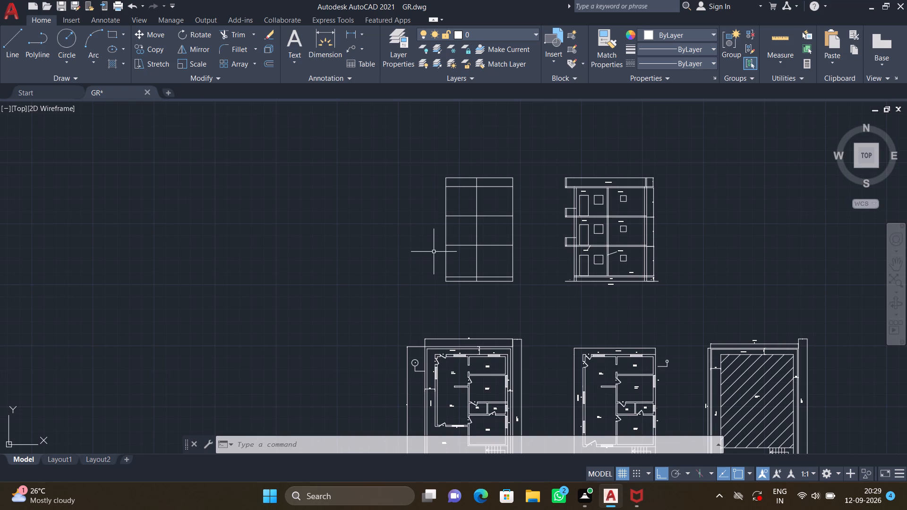
pyautogui.scroll(2, 435, 252)
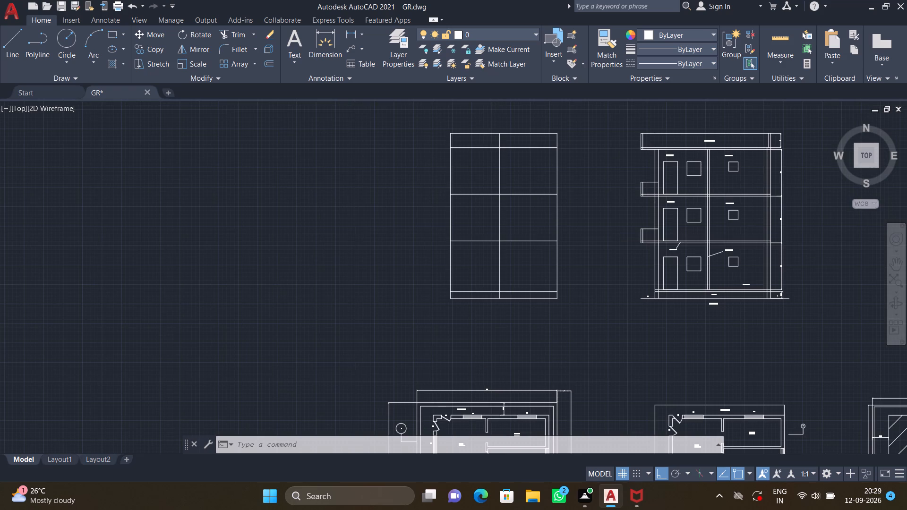
pyautogui.press('l')
pyautogui.press('Return')
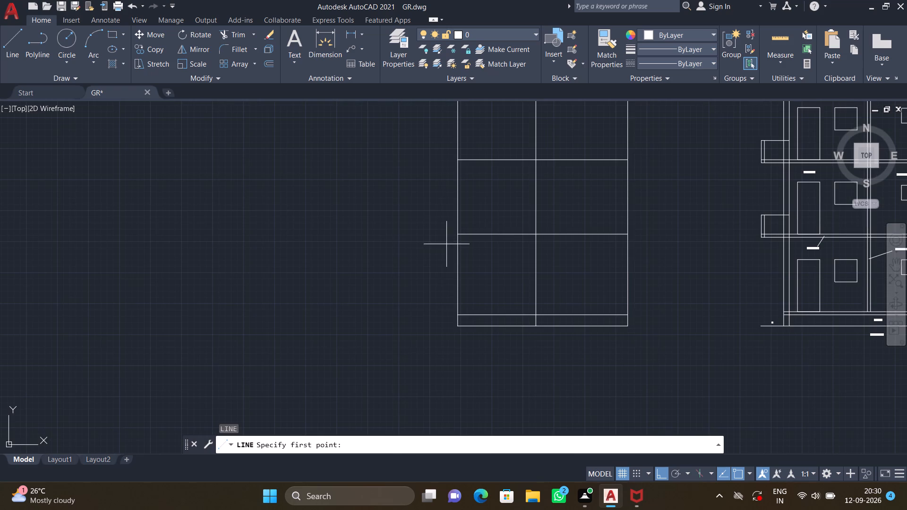
pyautogui.click(460, 232)
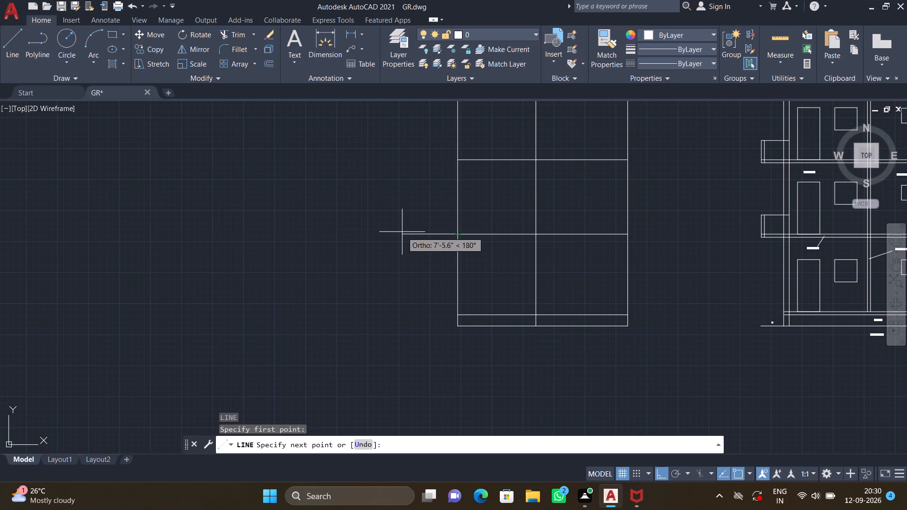
pyautogui.write('3\'6"')
pyautogui.press('Return')
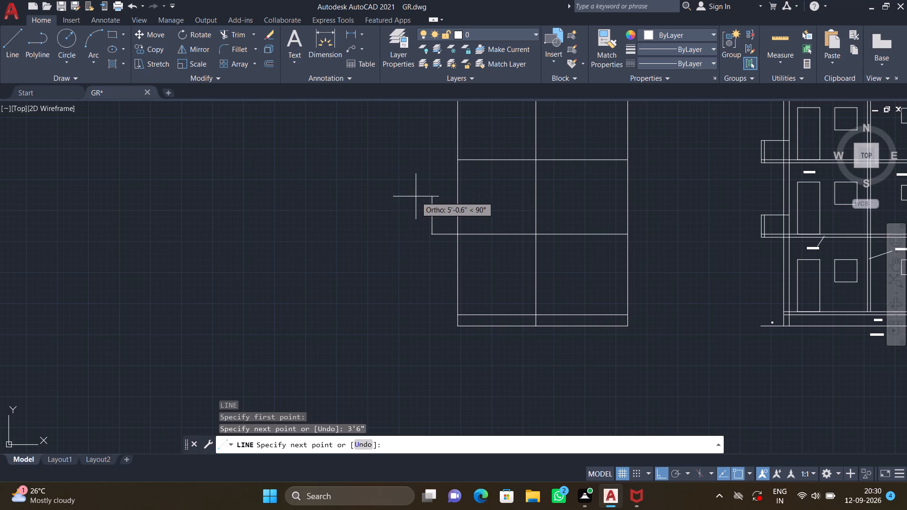
pyautogui.scroll(2, 416, 196)
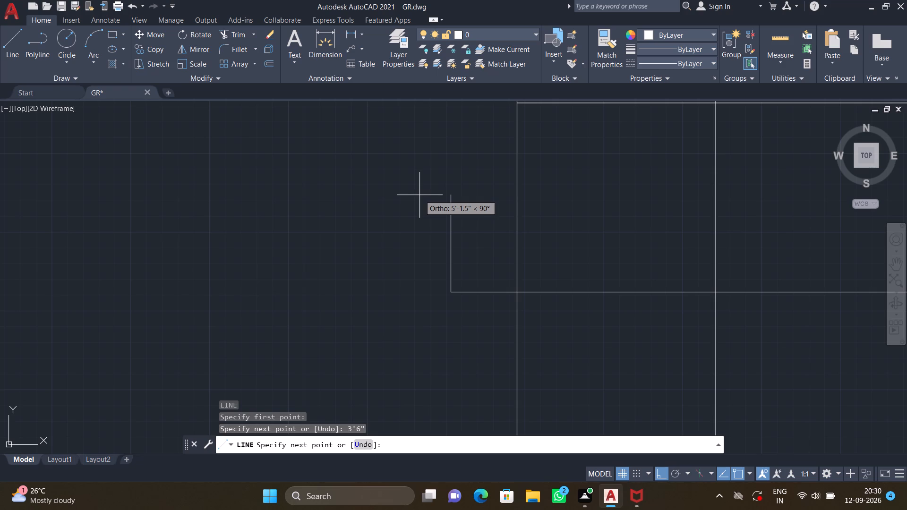
pyautogui.scroll(-1, 419, 195)
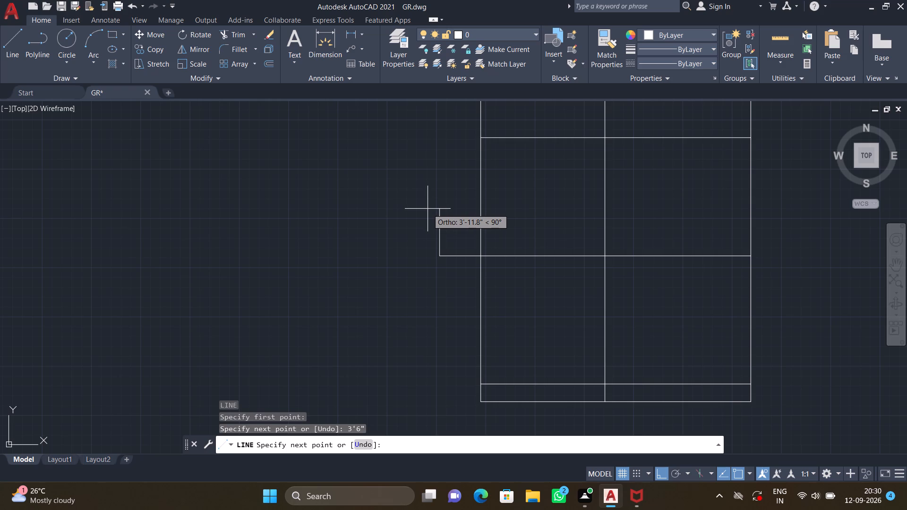
pyautogui.write("3'")
pyautogui.press('Return')
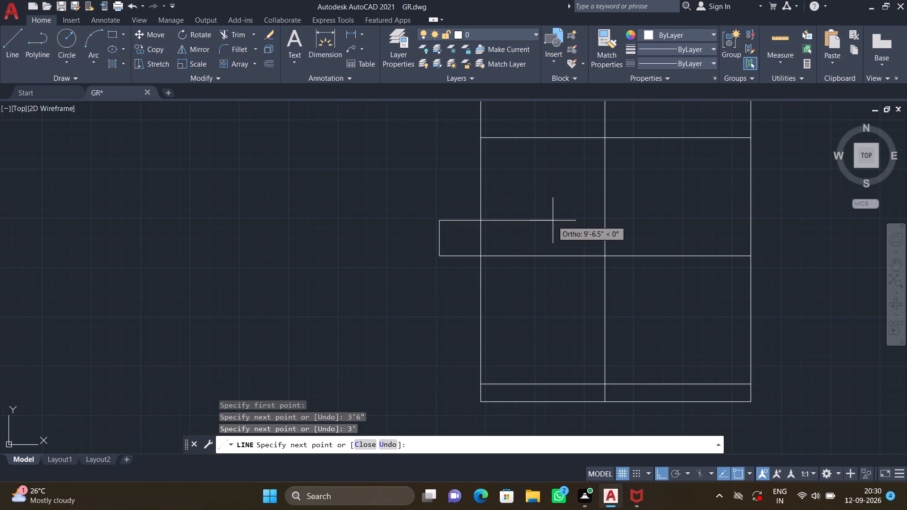
pyautogui.click(604, 222)
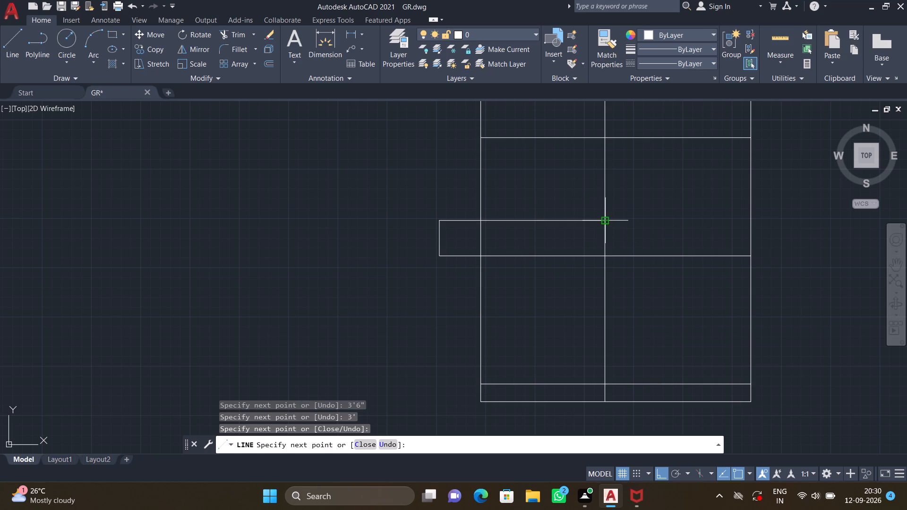
pyautogui.press('Return')
# Draw the upper balcony outline from the upper floor line's left end: 3'6" outward, 3' up, and across to the vertical division line.
pyautogui.scroll(-2, 604, 225)
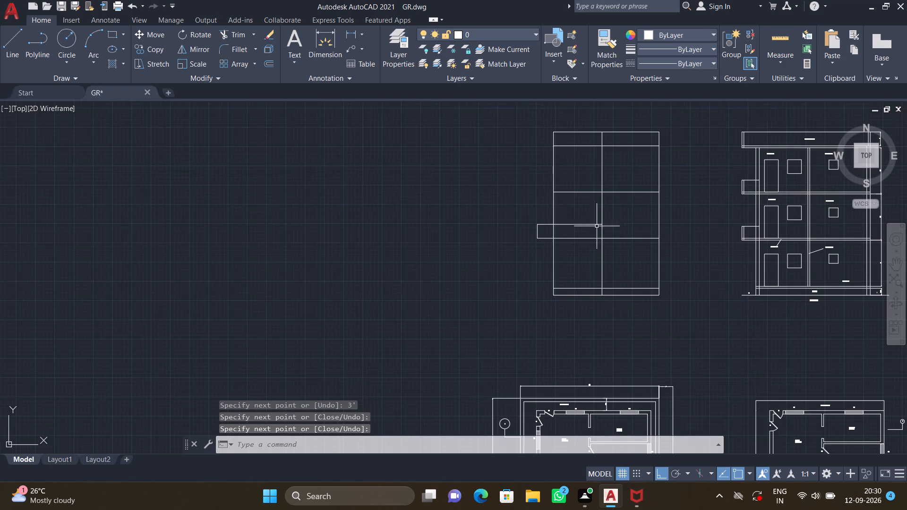
pyautogui.scroll(-1, 575, 225)
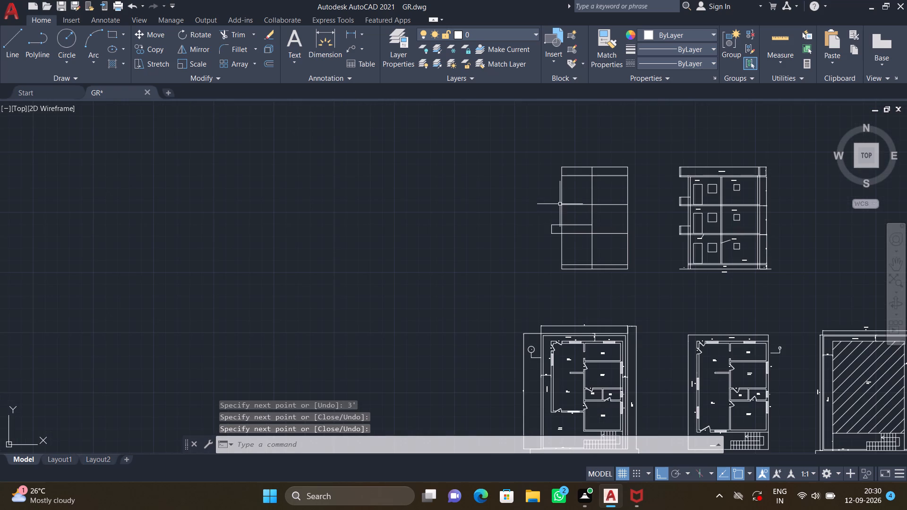
pyautogui.scroll(3, 559, 204)
pyautogui.press('l')
pyautogui.press('Return')
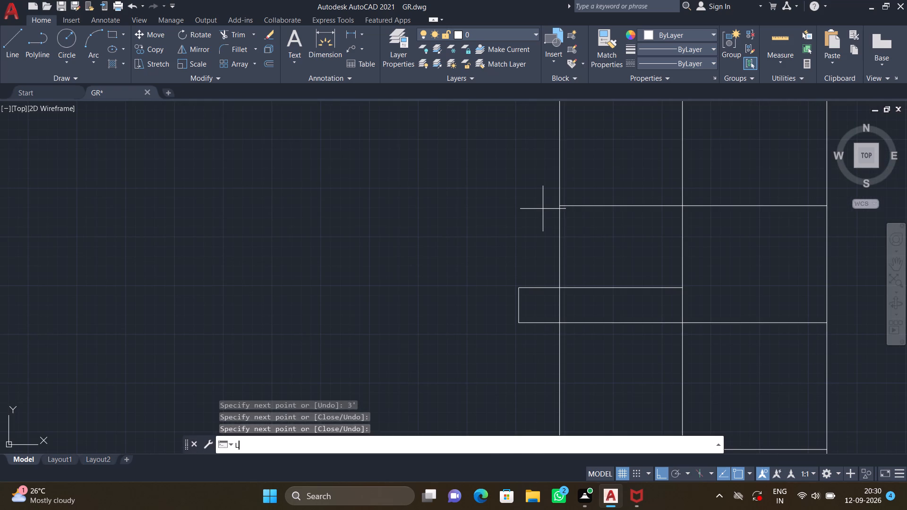
pyautogui.click(559, 204)
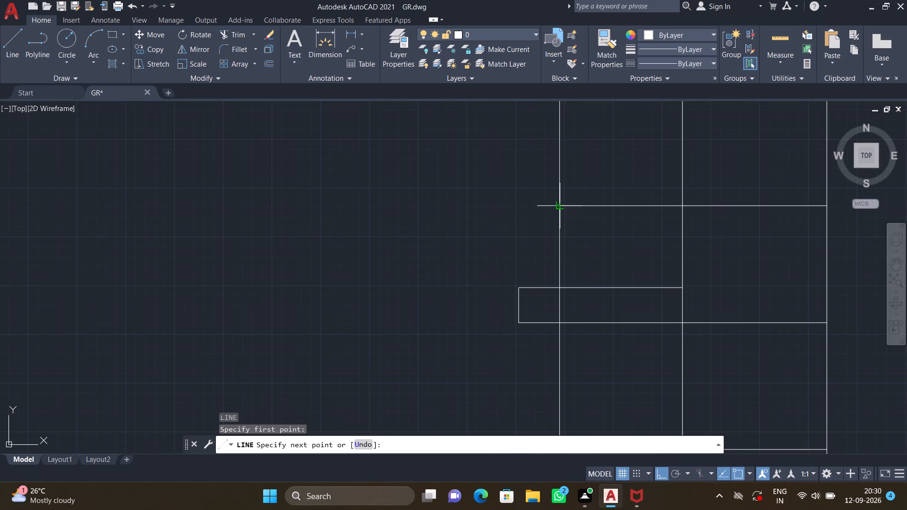
pyautogui.write('3\'6"')
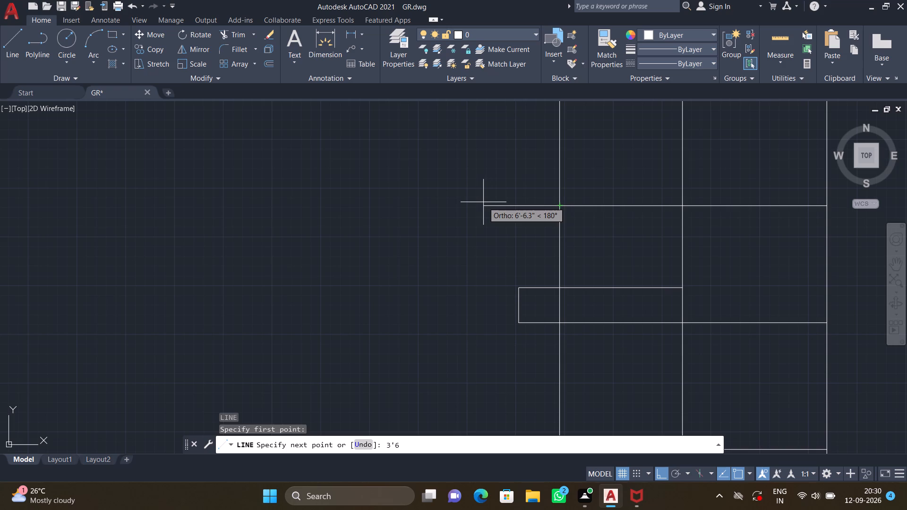
pyautogui.press('Return')
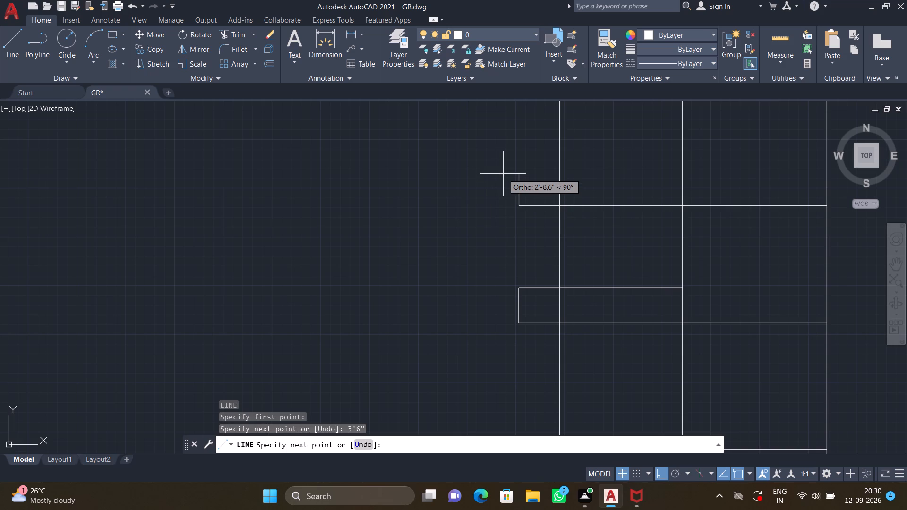
pyautogui.write("3'")
pyautogui.press('Return')
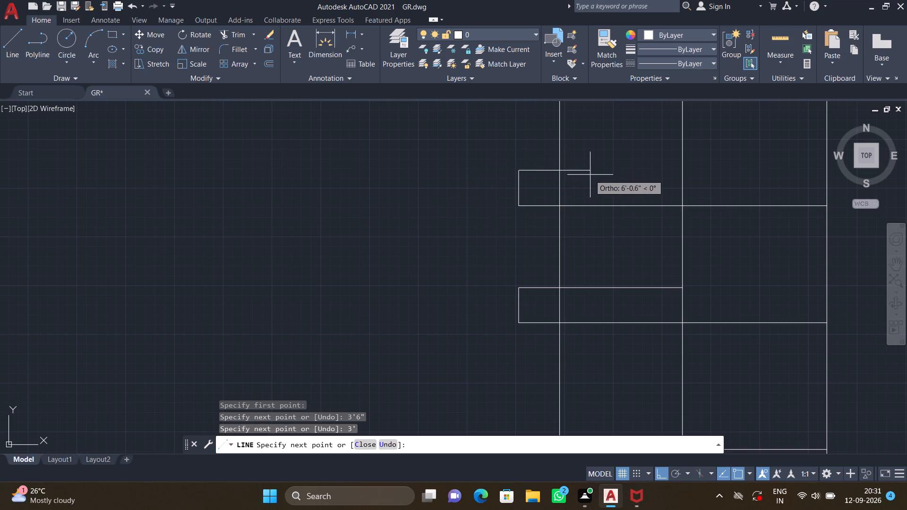
pyautogui.scroll(-2, 604, 183)
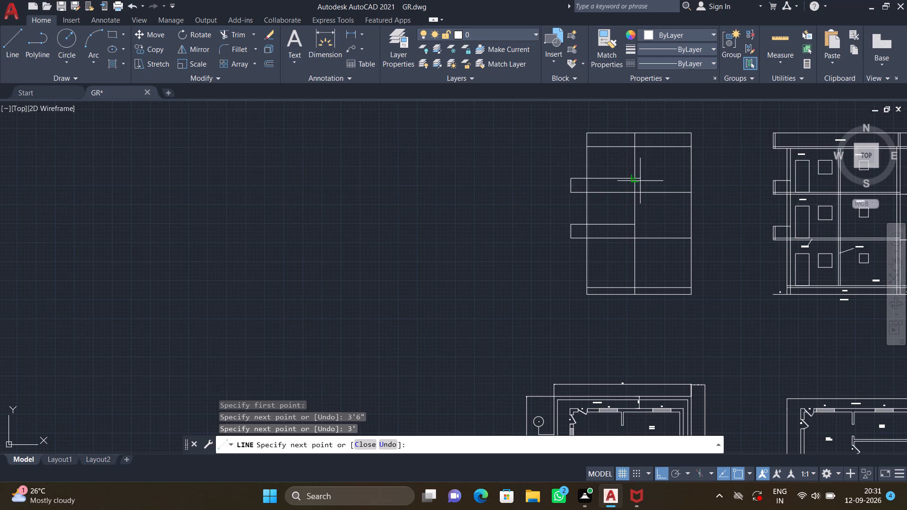
pyautogui.scroll(2, 640, 181)
pyautogui.click(621, 176)
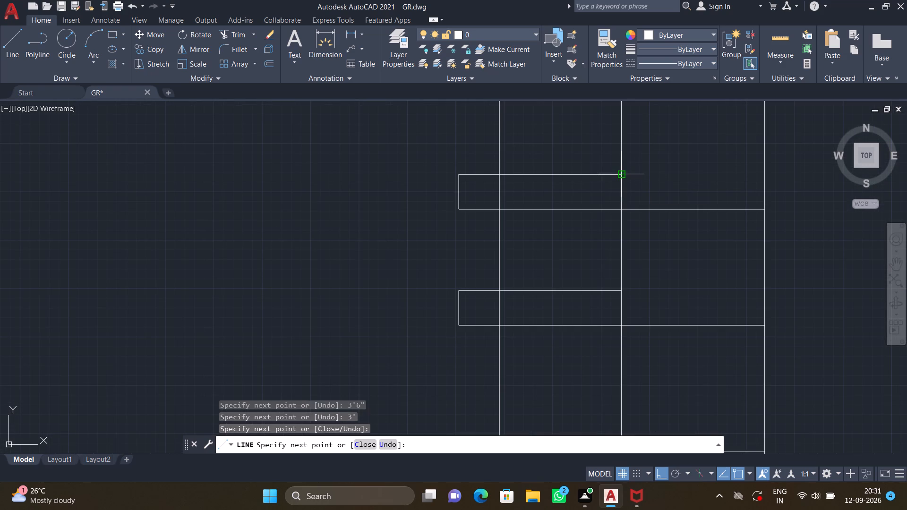
pyautogui.press('Return')
# Trim away the elevation's left wall line where it crosses inside the upper and lower balcony outlines.
pyautogui.scroll(-2, 615, 185)
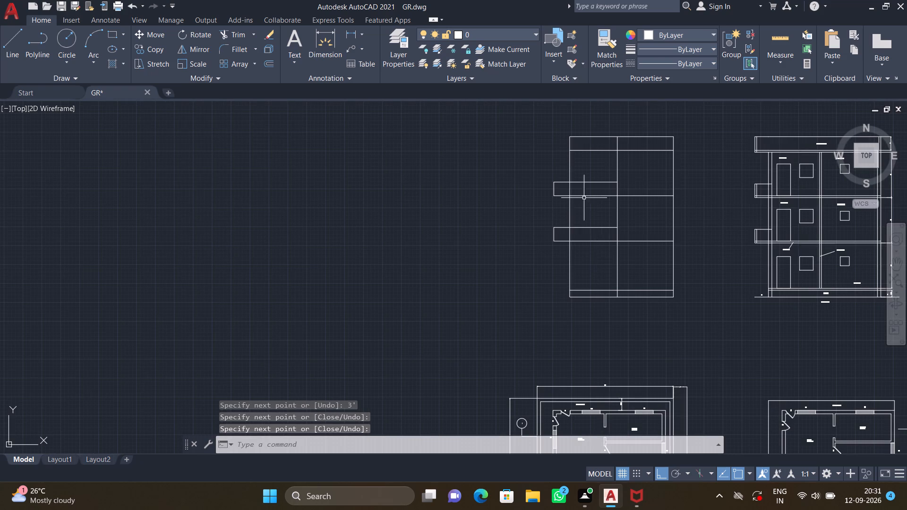
pyautogui.scroll(2, 595, 177)
pyautogui.write('TR')
pyautogui.press('Return')
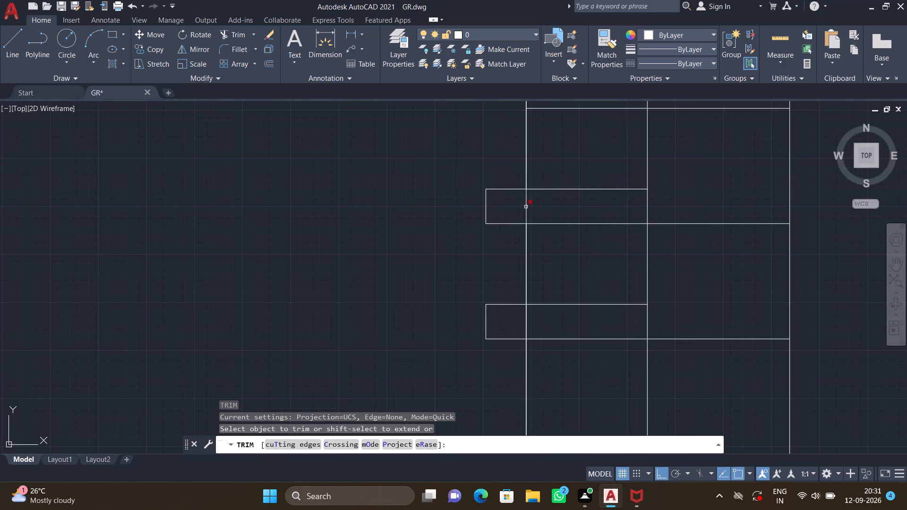
pyautogui.click(515, 205)
pyautogui.click(542, 209)
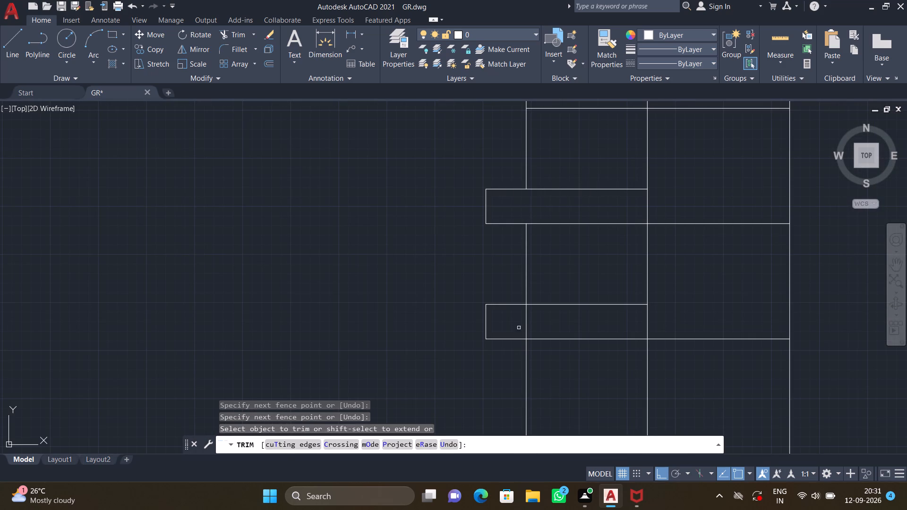
pyautogui.click(519, 326)
pyautogui.click(540, 326)
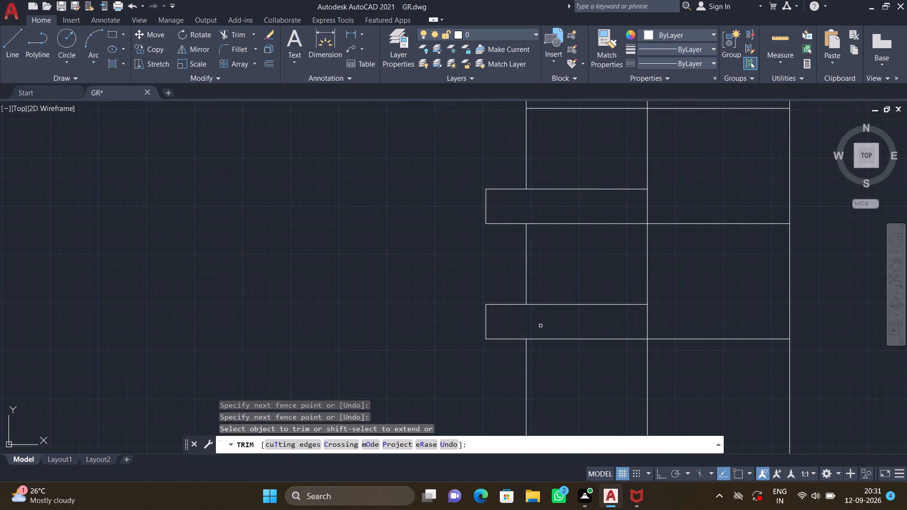
pyautogui.press('Return')
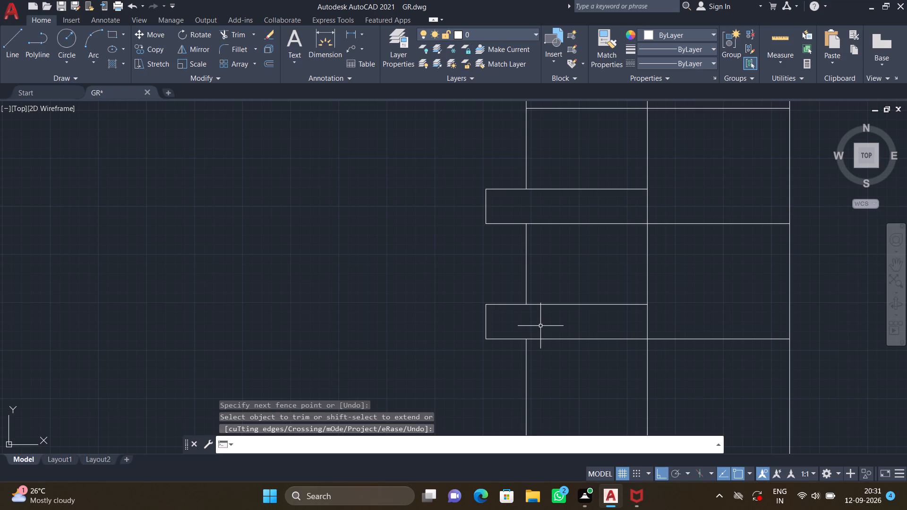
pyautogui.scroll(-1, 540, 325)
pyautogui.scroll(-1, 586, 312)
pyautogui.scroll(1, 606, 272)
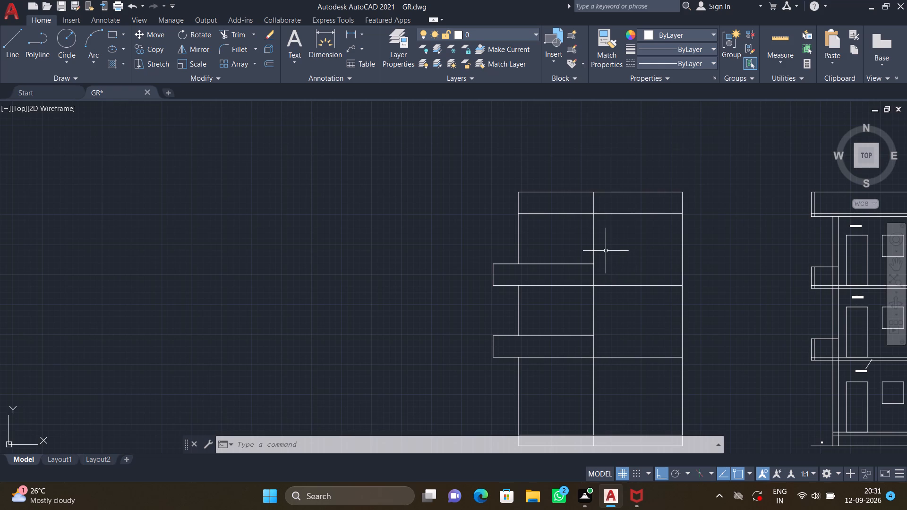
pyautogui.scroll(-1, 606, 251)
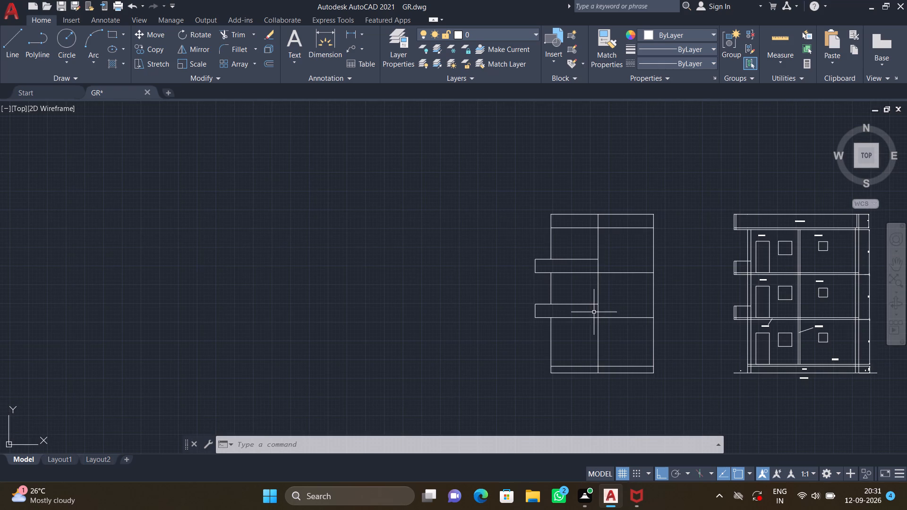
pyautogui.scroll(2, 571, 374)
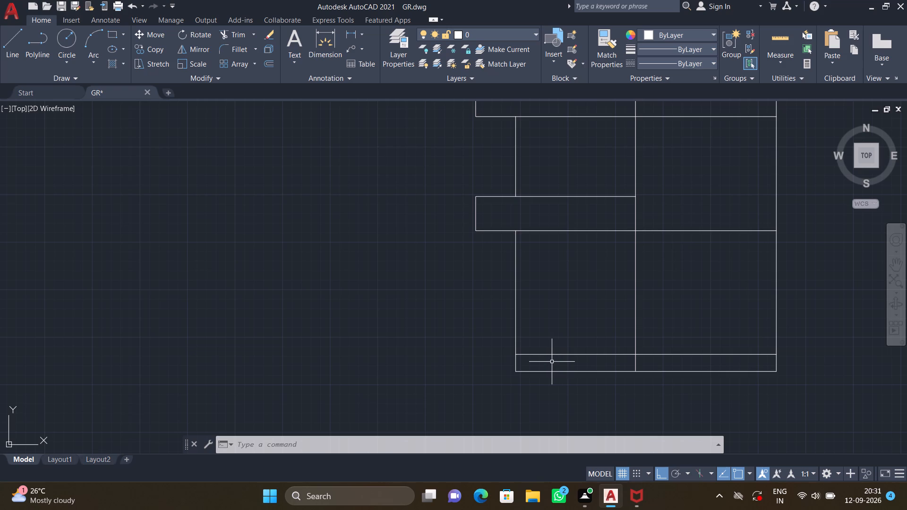
# Draw a 3' by 7' door rectangle standing on the plinth line, just inside the elevation's left wall on the ground floor.
pyautogui.scroll(1, 554, 360)
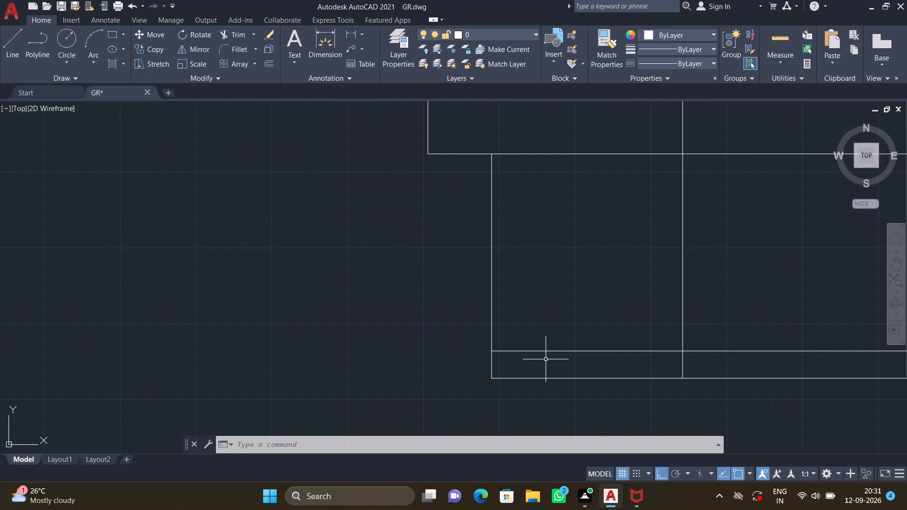
pyautogui.write('REC')
pyautogui.press('Return')
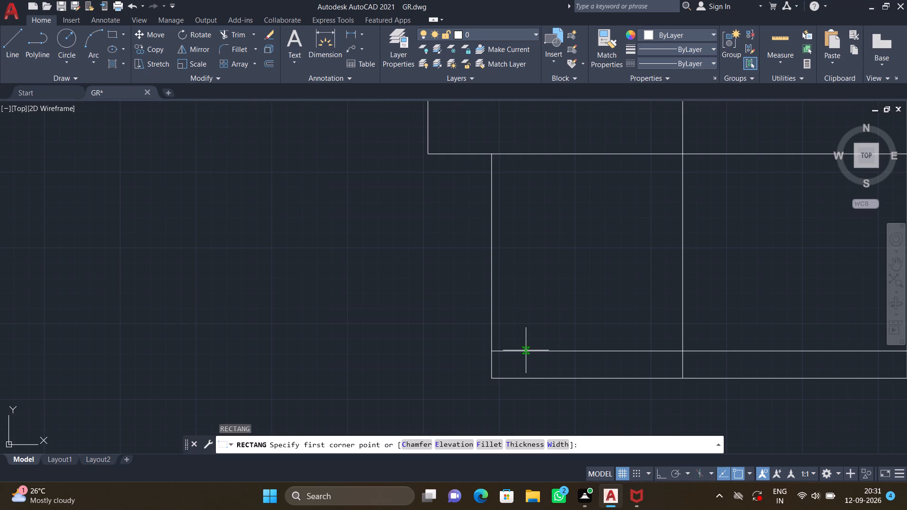
pyautogui.click(525, 350)
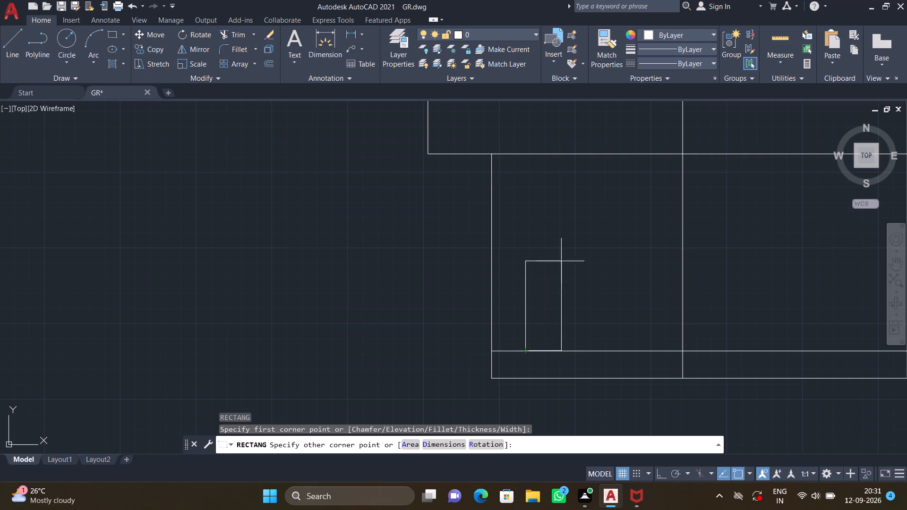
pyautogui.press('d')
pyautogui.press('Return')
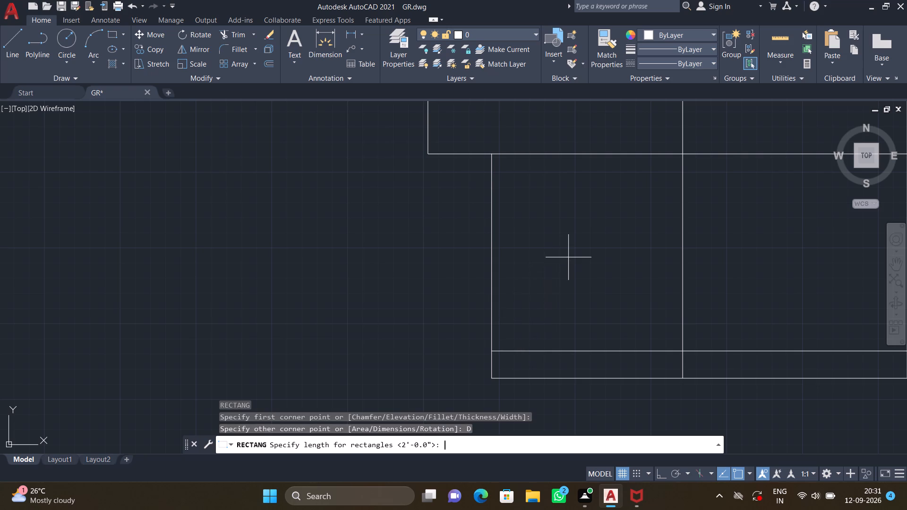
pyautogui.write("3'")
pyautogui.press('Return')
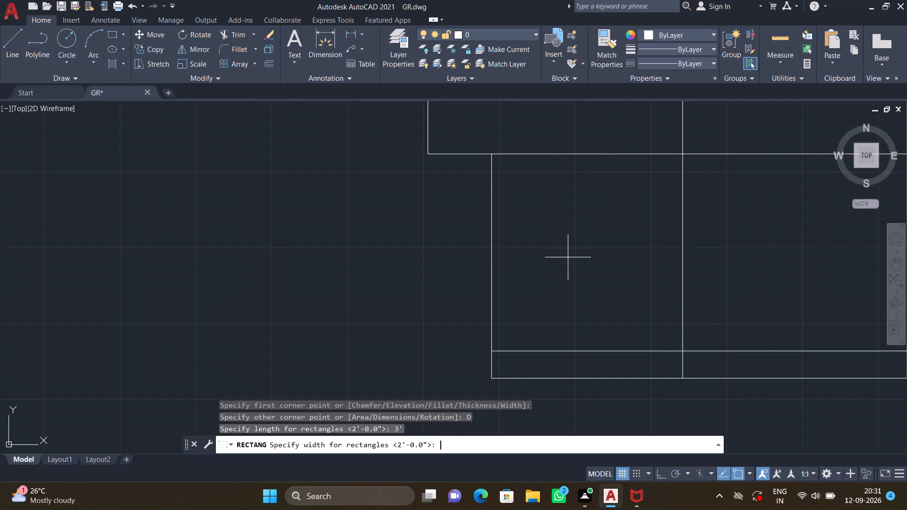
pyautogui.write("7'")
pyautogui.press('Return')
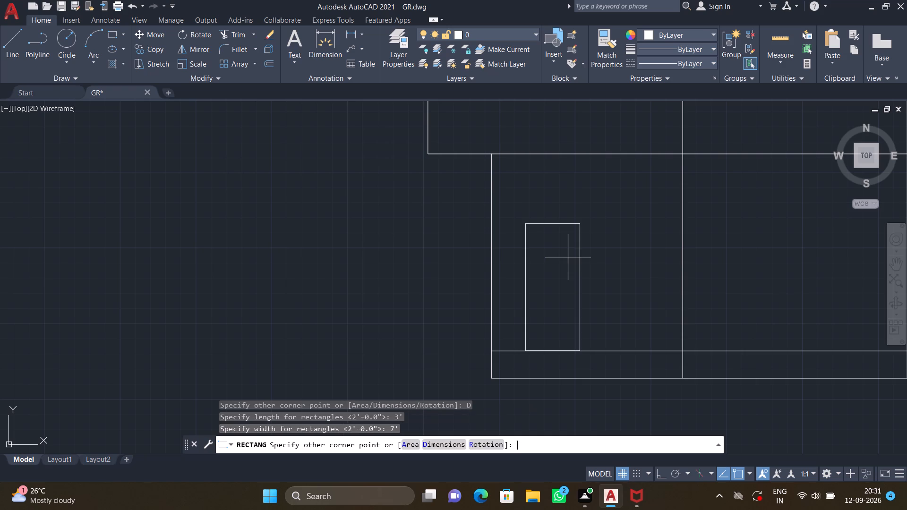
pyautogui.click(567, 257)
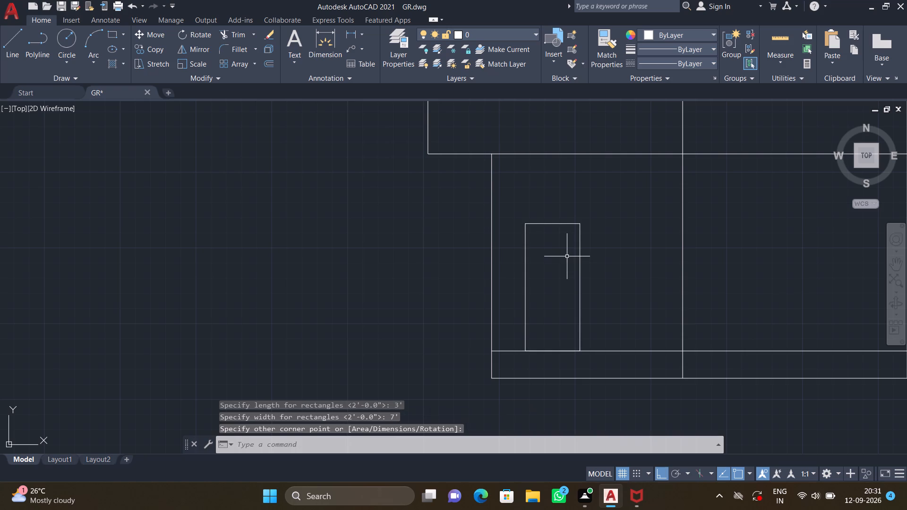
# Offset the door rectangle 2" inward to form the door frame.
pyautogui.press('o')
pyautogui.press('Return')
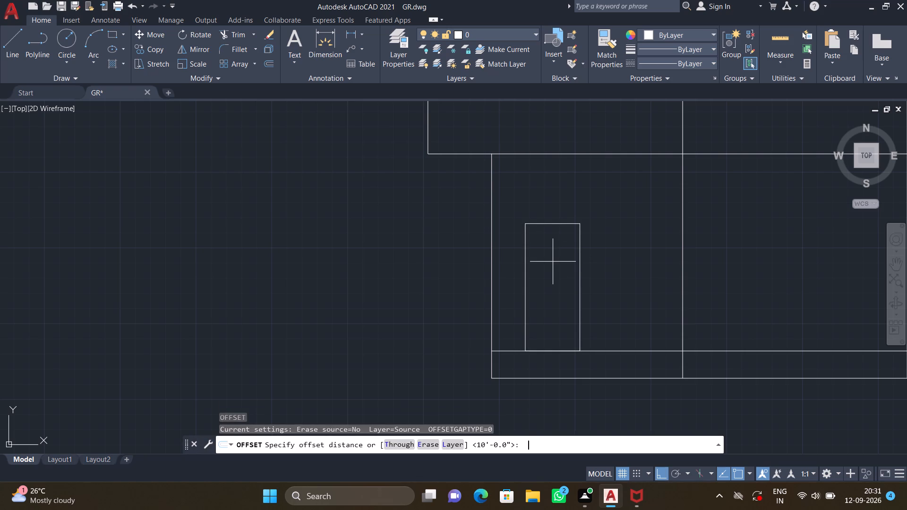
pyautogui.write('2"')
pyautogui.press('Return')
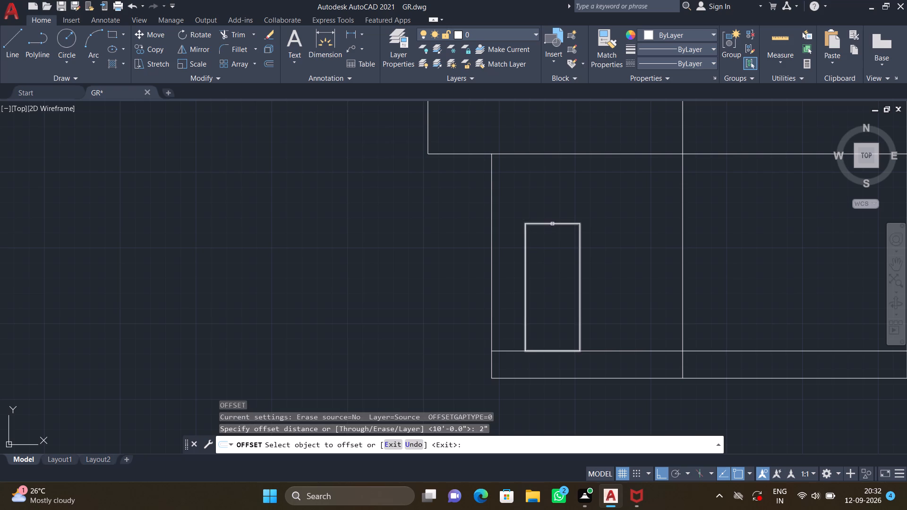
pyautogui.click(552, 223)
pyautogui.click(551, 237)
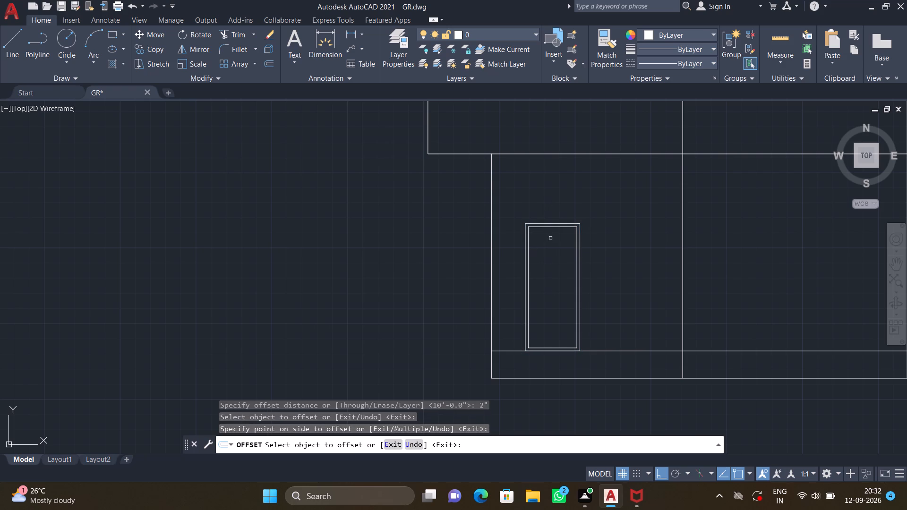
pyautogui.press('Return')
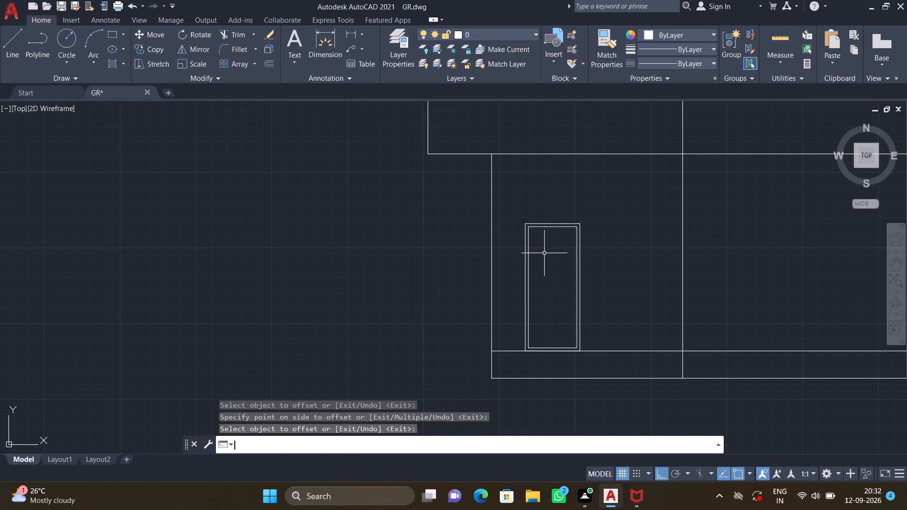
# Draw vertical lines from the door's two bottom corners down to the ground line as the sides of the entrance steps.
pyautogui.scroll(2, 541, 240)
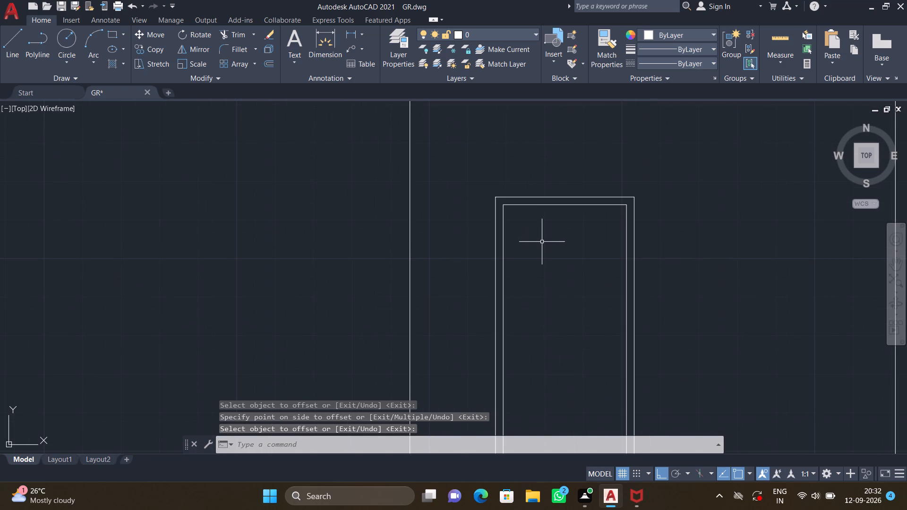
pyautogui.scroll(-2, 543, 251)
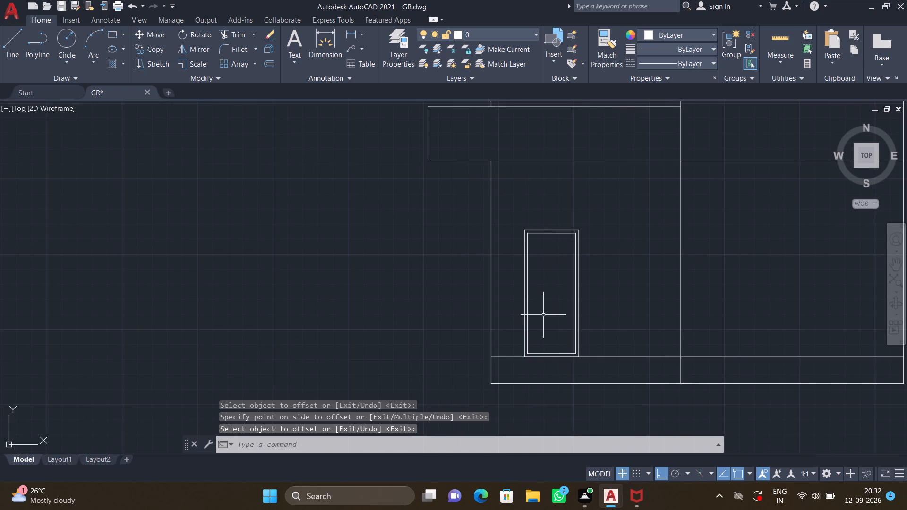
pyautogui.moveTo(544, 315); pyautogui.dragTo(528, 238, button='middle')
pyautogui.scroll(1, 531, 289)
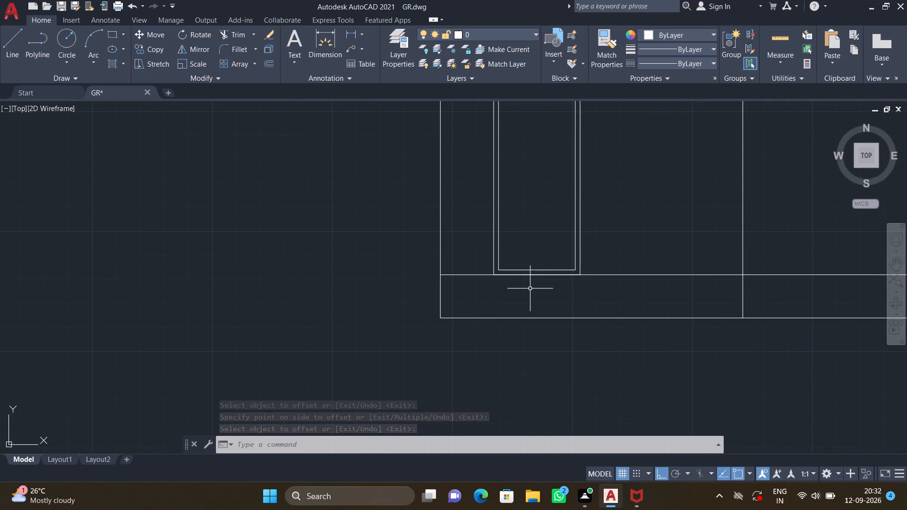
pyautogui.scroll(2, 524, 296)
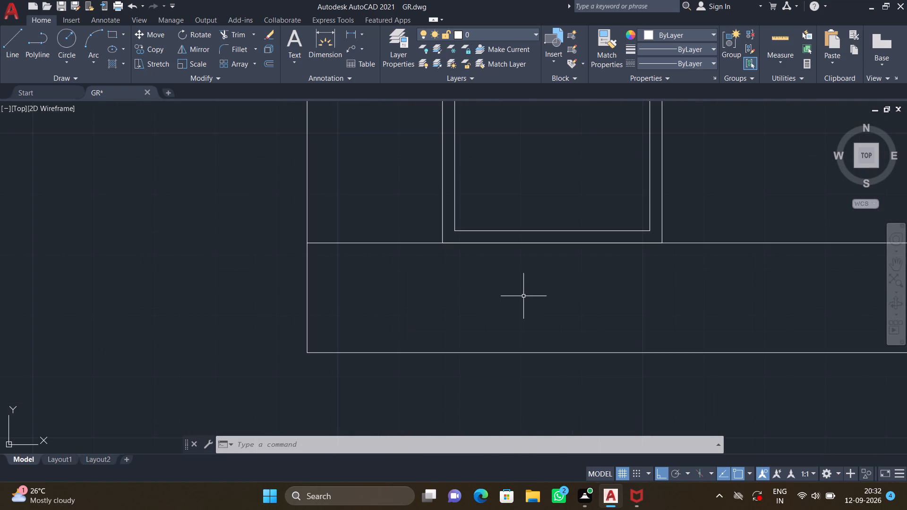
pyautogui.press('l')
pyautogui.press('Return')
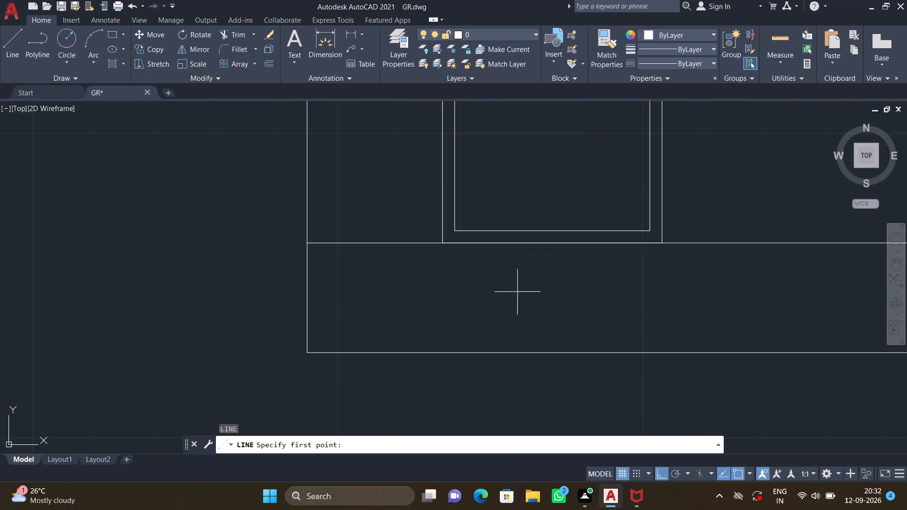
pyautogui.click(441, 246)
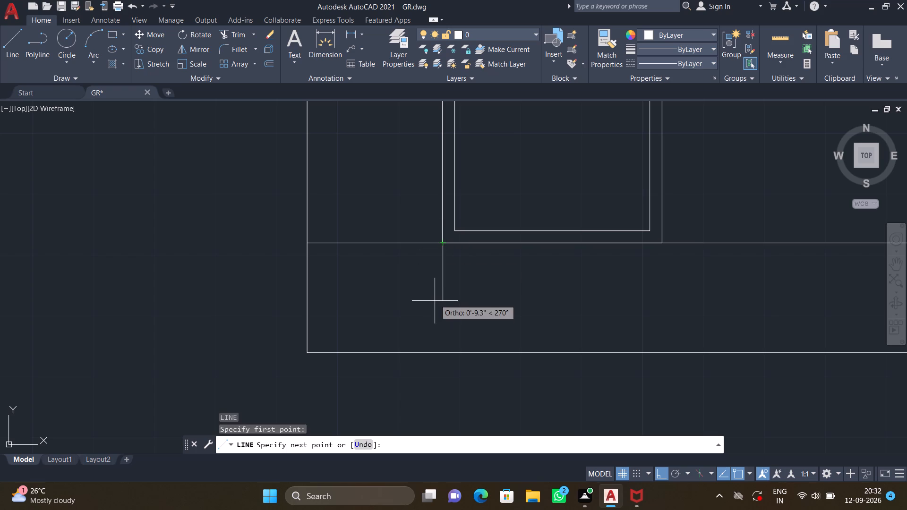
pyautogui.scroll(3, 442, 348)
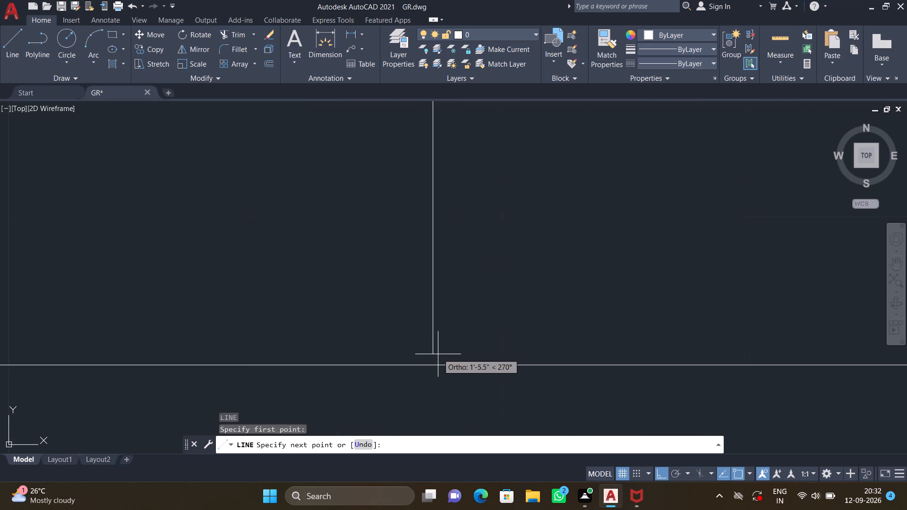
pyautogui.click(433, 365)
pyautogui.press('Return')
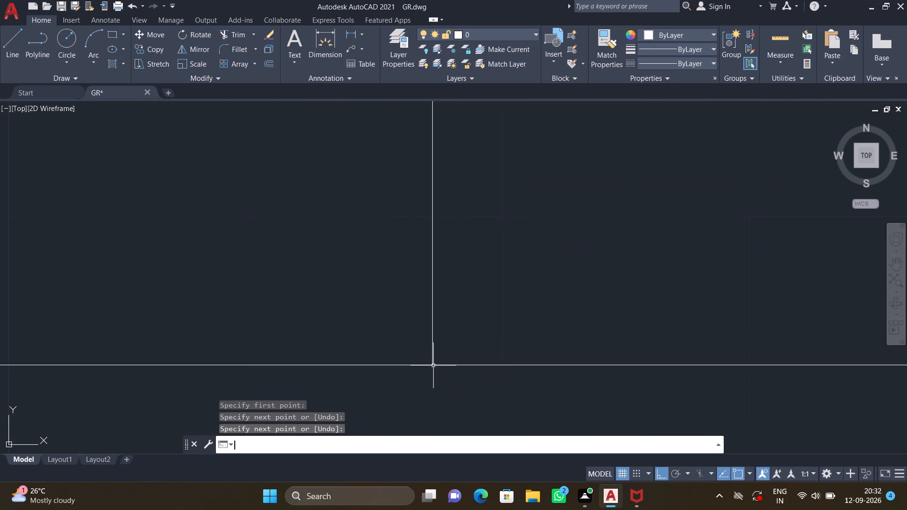
pyautogui.scroll(-3, 444, 359)
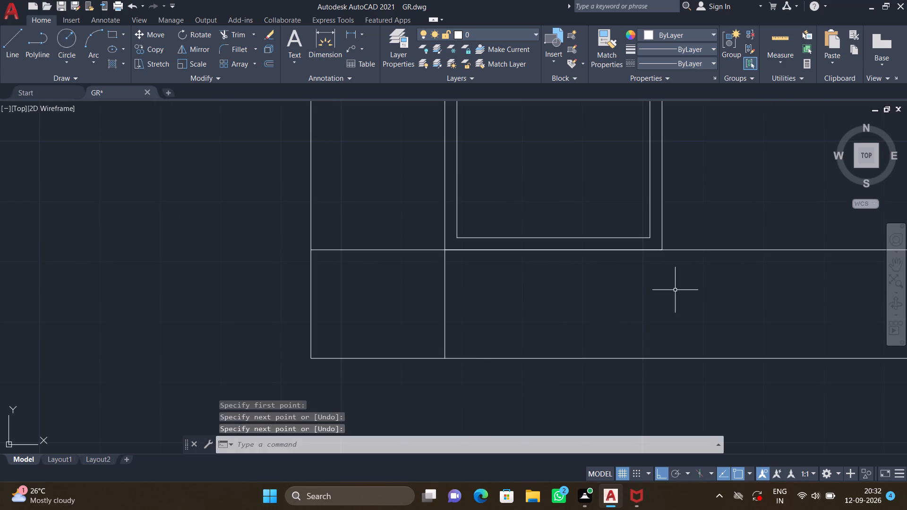
pyautogui.press('l')
pyautogui.press('Return')
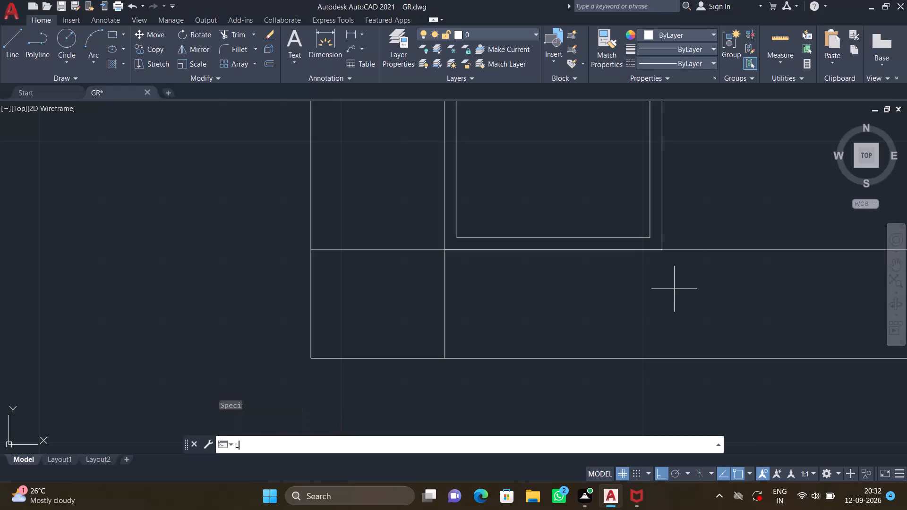
pyautogui.click(660, 249)
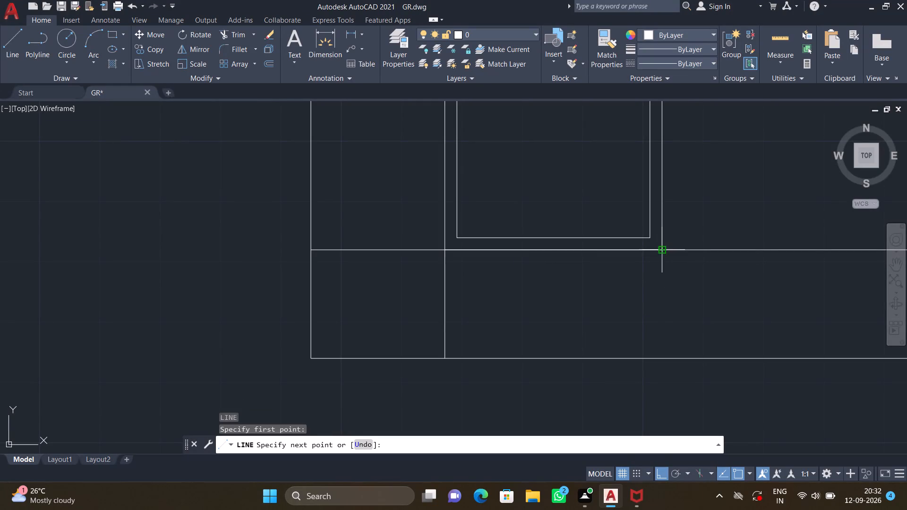
pyautogui.click(660, 358)
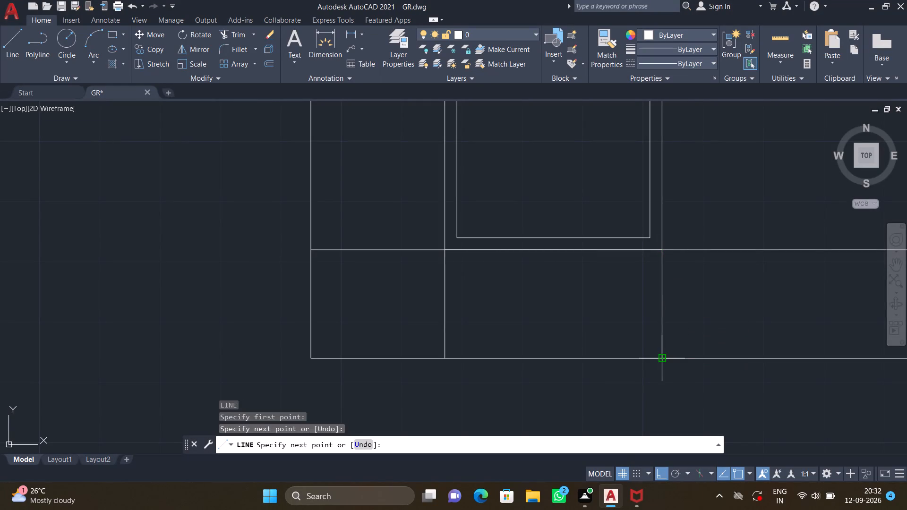
pyautogui.press('Return')
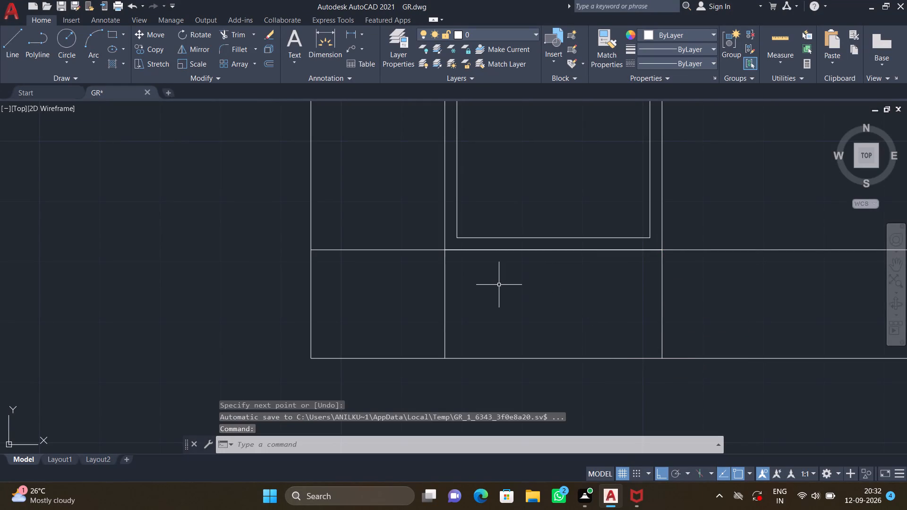
# Draw the first step line 5" below the plinth line between the two side lines, and delete the short 5" vertical segment.
pyautogui.scroll(-1, 499, 284)
pyautogui.press('l')
pyautogui.press('Return')
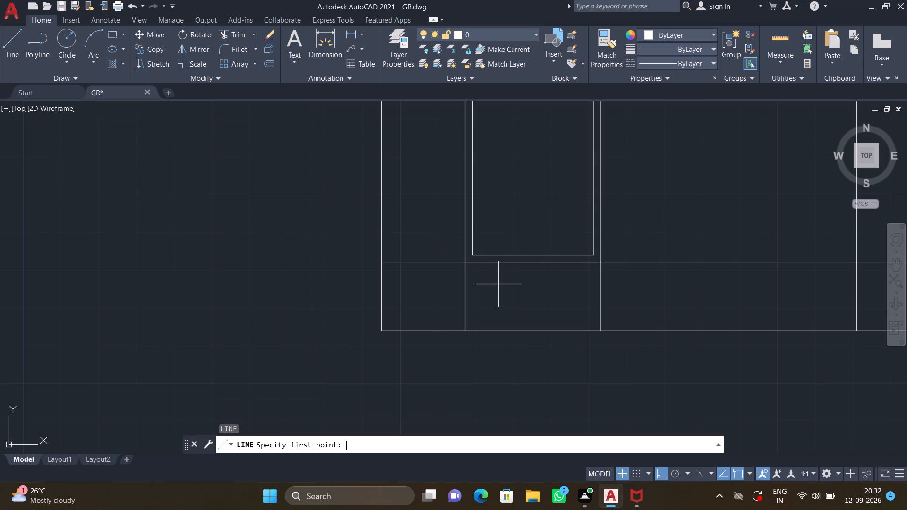
pyautogui.click(465, 265)
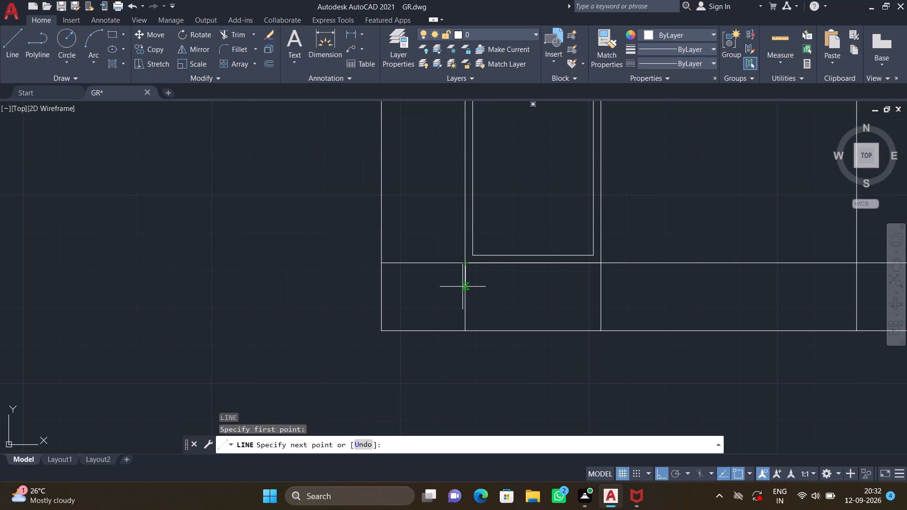
pyautogui.write('5"')
pyautogui.press('Return')
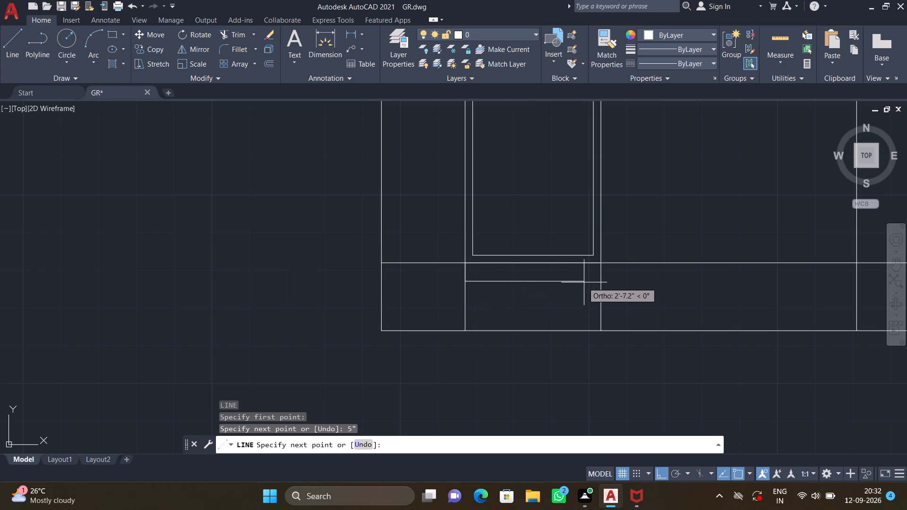
pyautogui.click(599, 281)
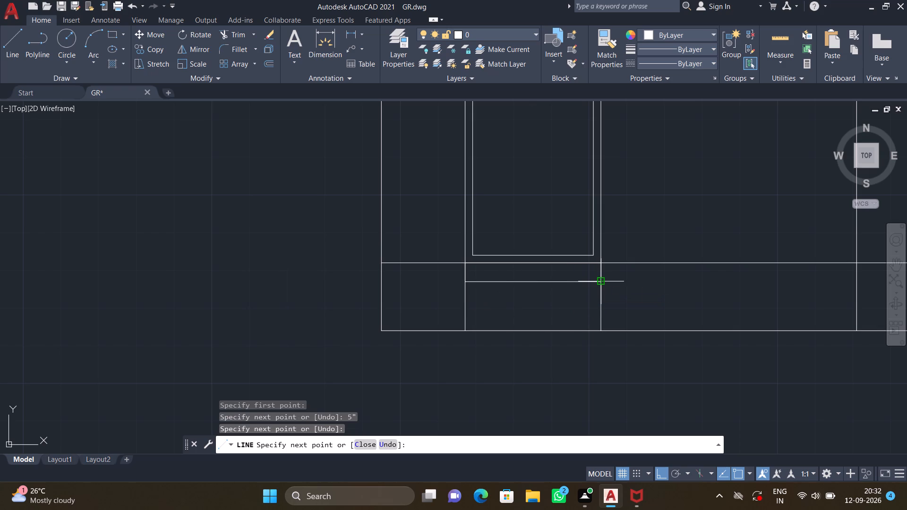
pyautogui.press('Return')
pyautogui.scroll(2, 479, 268)
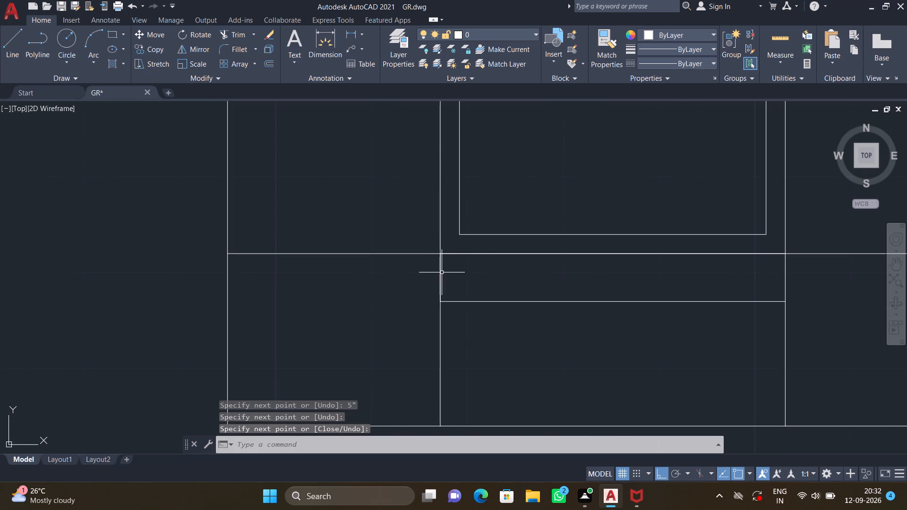
pyautogui.click(440, 272)
pyautogui.press('Delete')
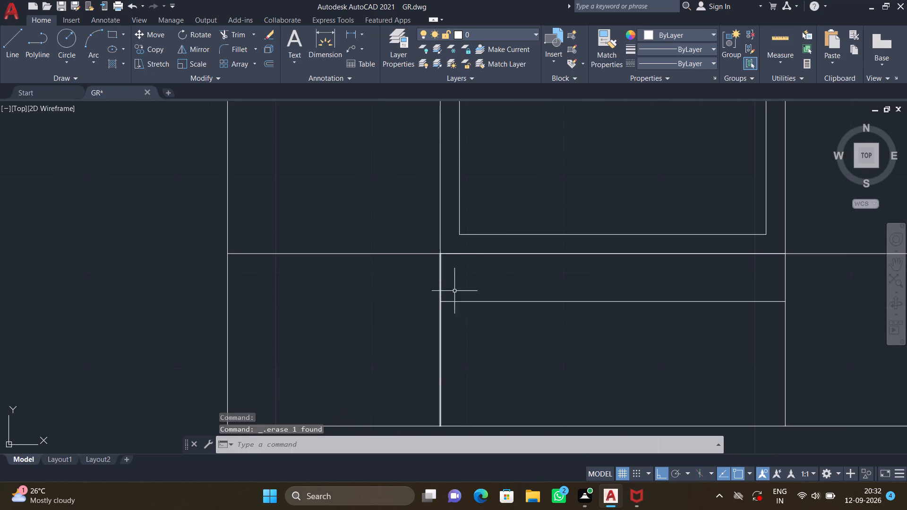
# Offset the first step line 5" downward, and offset the resulting line another 5" downward, to form the remaining steps.
pyautogui.scroll(-3, 459, 293)
pyautogui.scroll(2, 473, 302)
pyautogui.press('o')
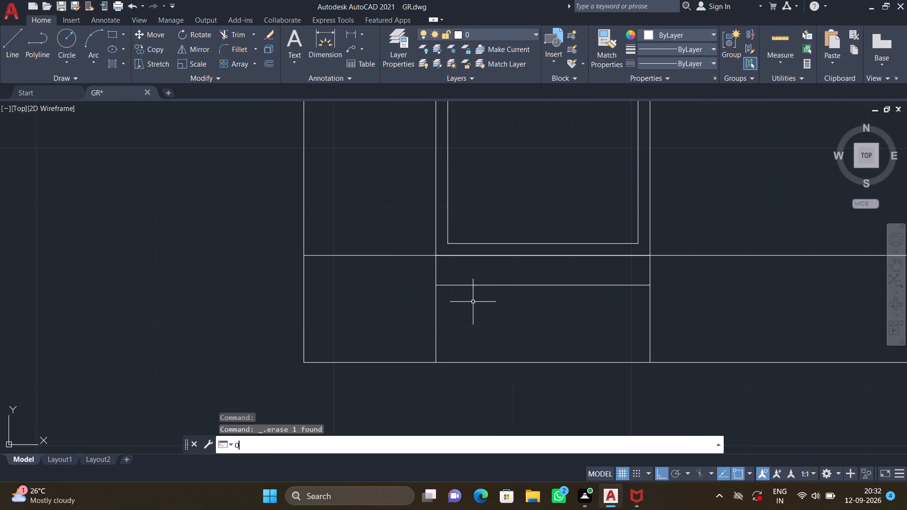
pyautogui.press('Return')
pyautogui.write('5"')
pyautogui.press('Return')
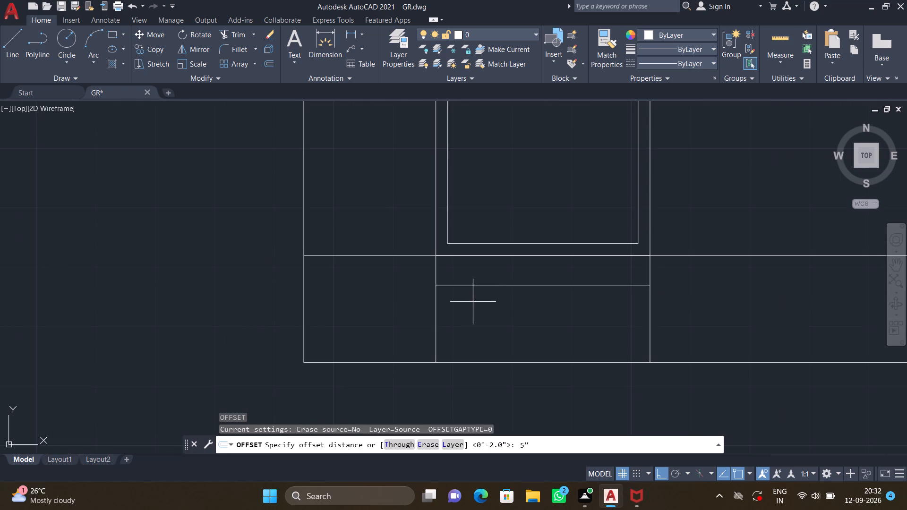
pyautogui.click(494, 284)
pyautogui.click(496, 309)
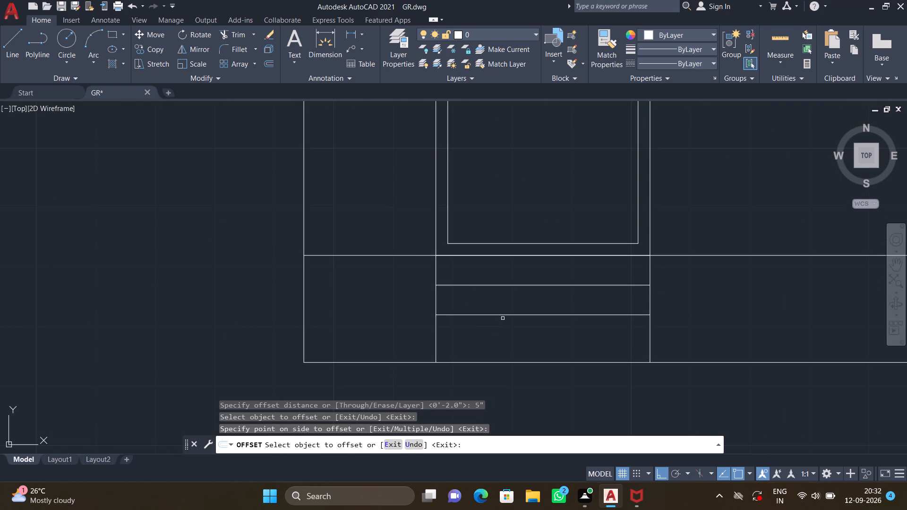
pyautogui.click(504, 315)
pyautogui.click(505, 340)
pyautogui.scroll(-1, 517, 336)
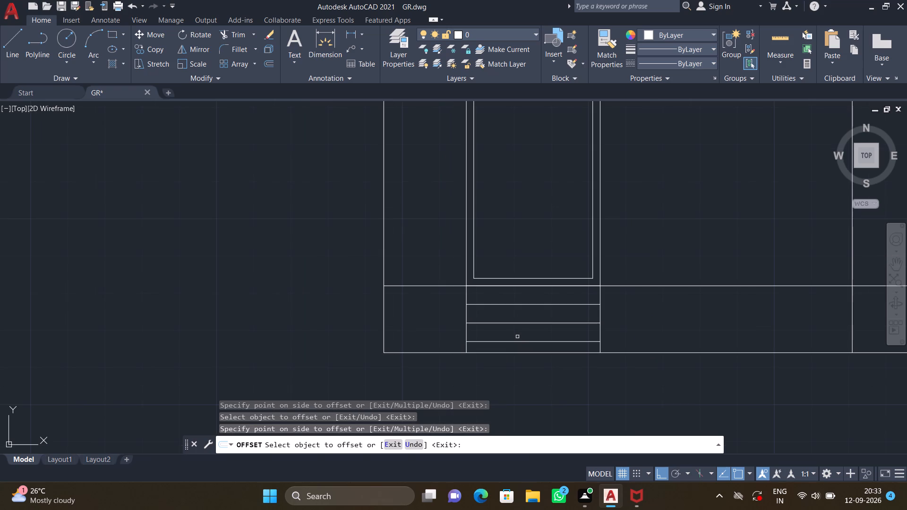
# Draw the open door leaf: a line sloping from the inner frame's top-left corner to the door's centreline, continued vertically to the frame's bottom edge.
pyautogui.press('Return')
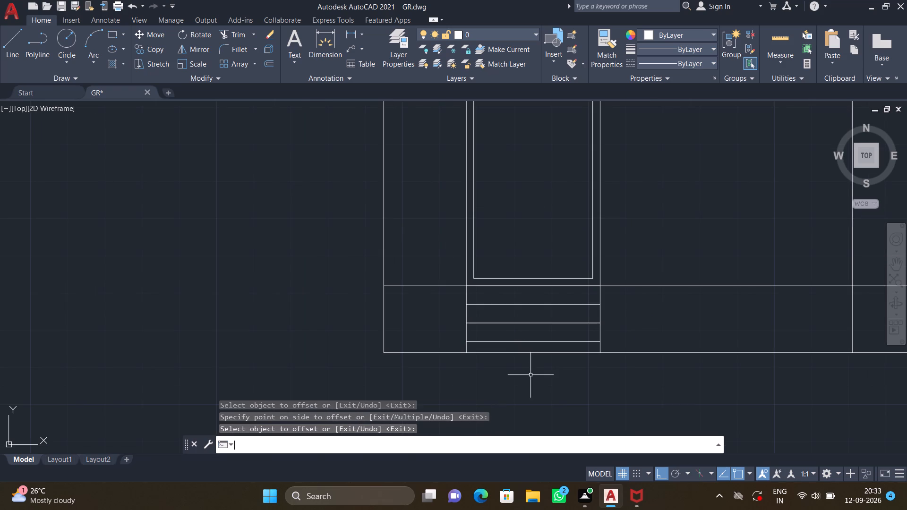
pyautogui.scroll(-1, 531, 375)
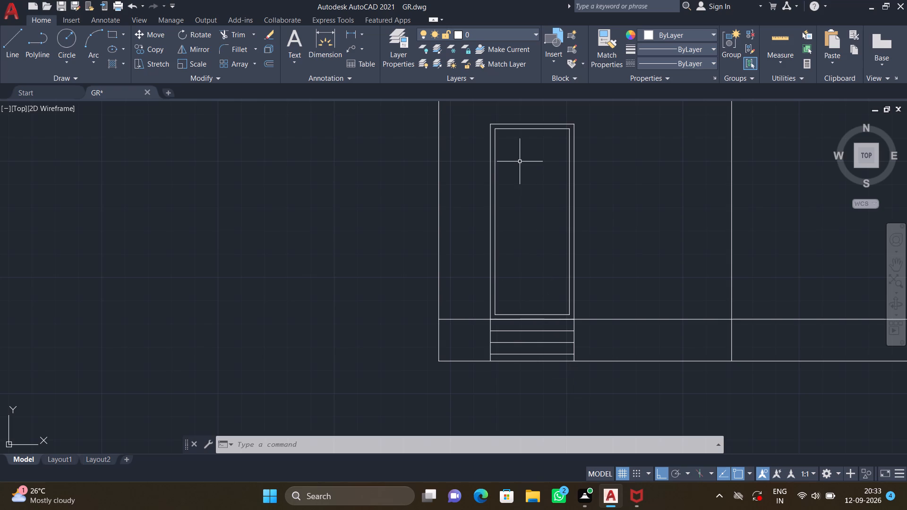
pyautogui.press('l')
pyautogui.press('Return')
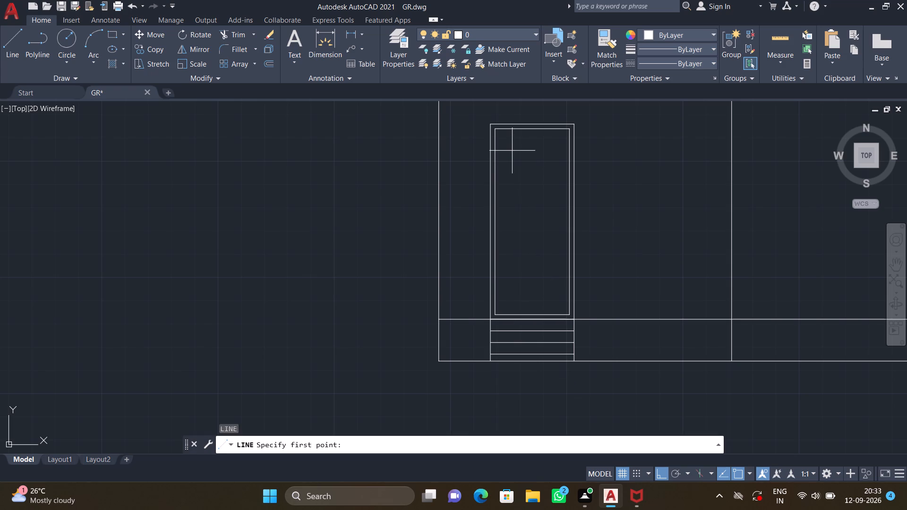
pyautogui.press('F8')
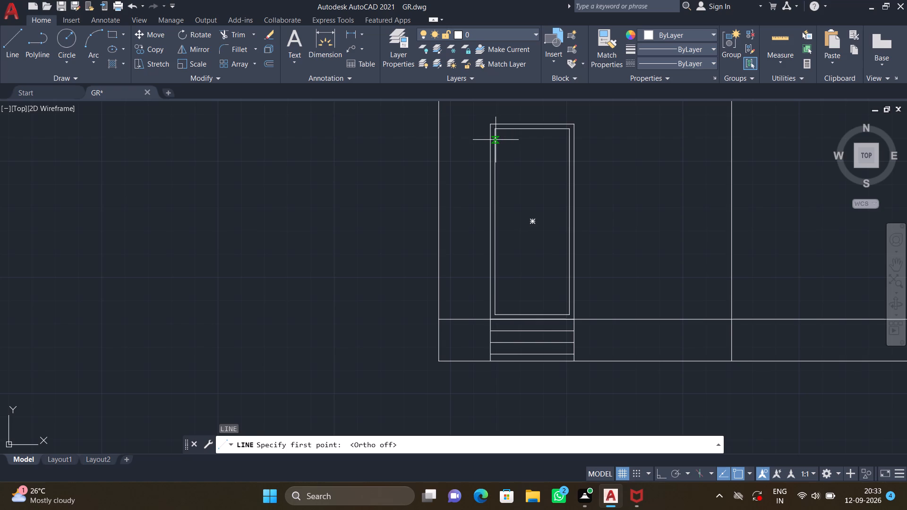
pyautogui.scroll(1, 496, 139)
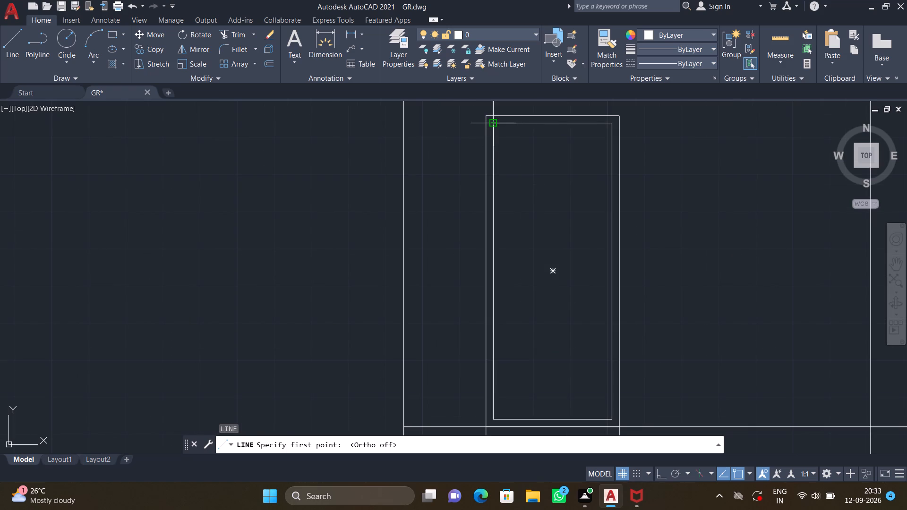
pyautogui.click(492, 125)
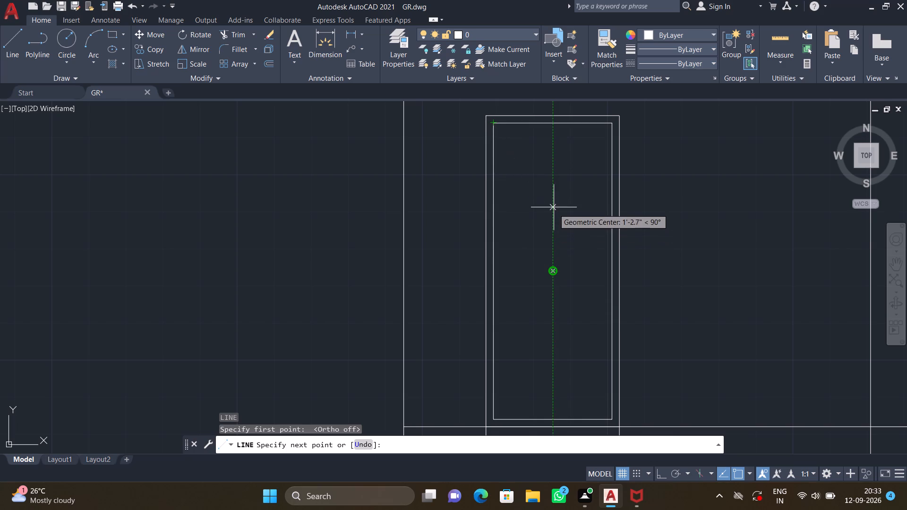
pyautogui.click(554, 152)
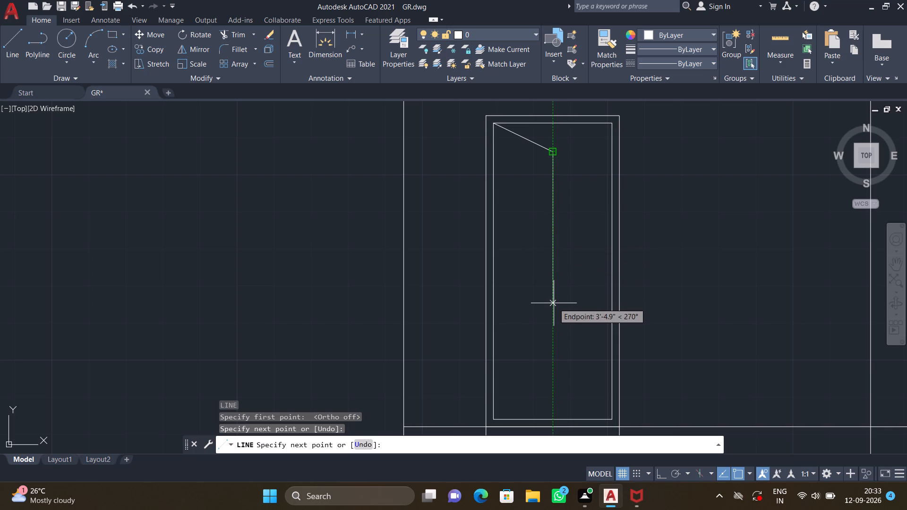
pyautogui.press('F8')
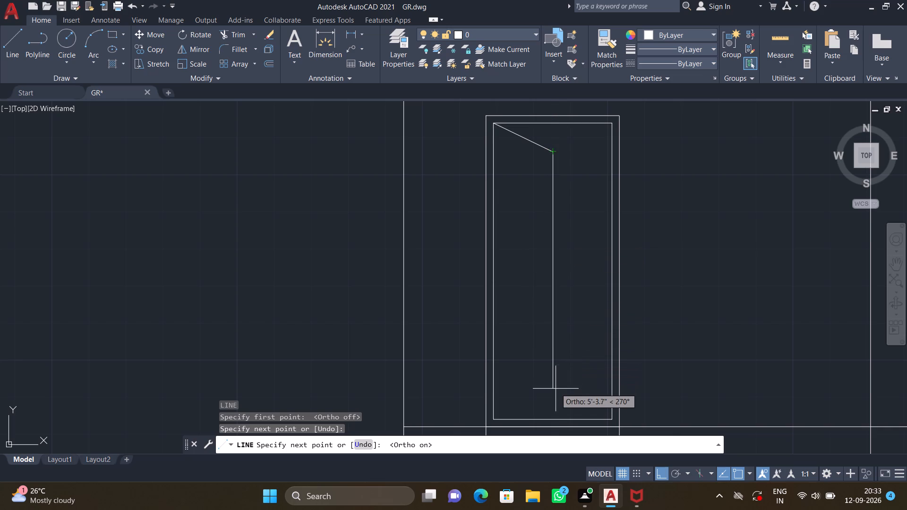
pyautogui.scroll(2, 552, 409)
pyautogui.scroll(-2, 552, 411)
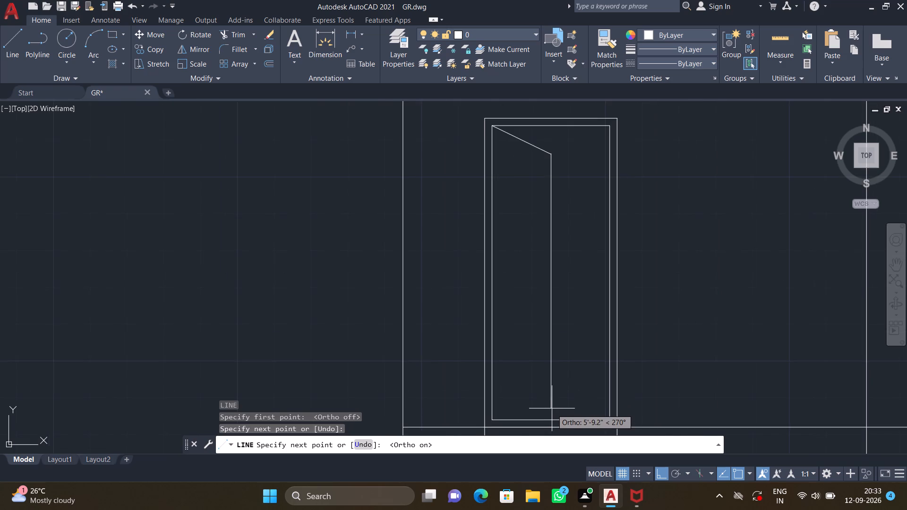
pyautogui.moveTo(550, 408); pyautogui.dragTo(548, 336, button='middle')
pyautogui.scroll(3, 549, 339)
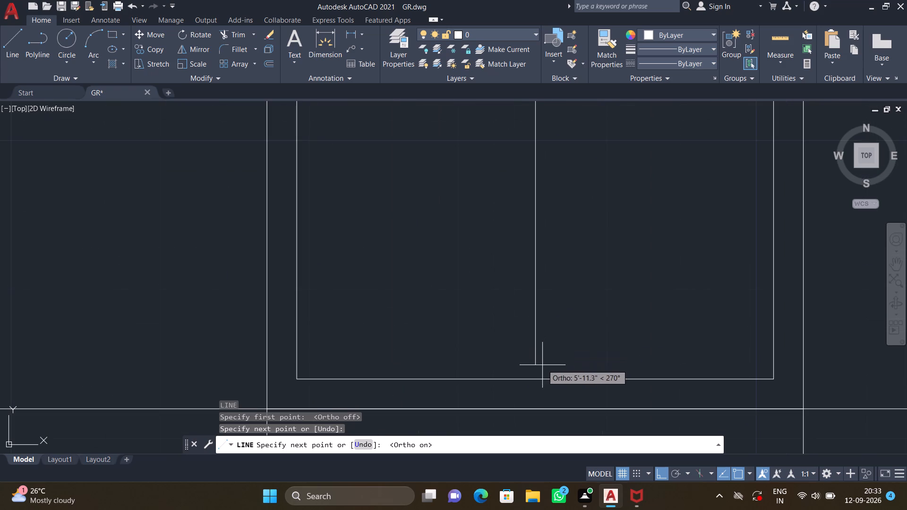
pyautogui.click(536, 377)
pyautogui.press('Return')
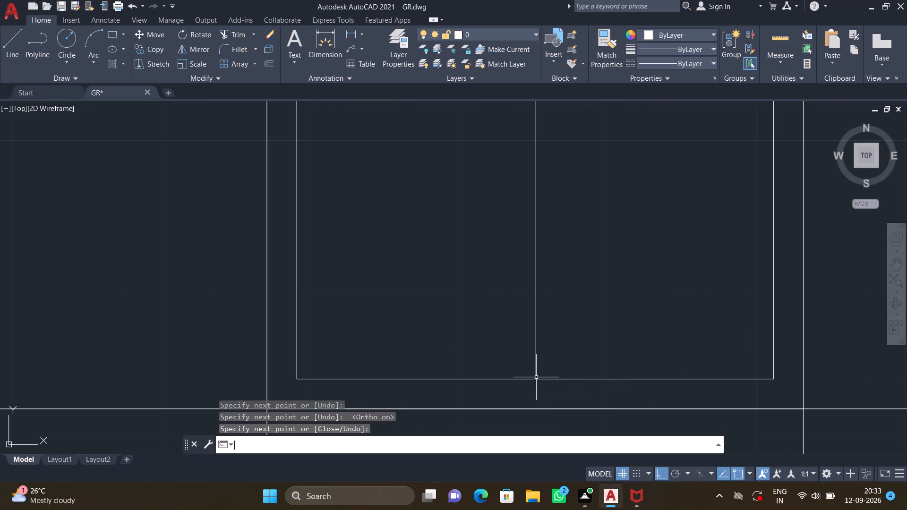
# Offset the sloping and vertical lines of the door leaf 2" towards the inside of the leaf.
pyautogui.scroll(-3, 544, 362)
pyautogui.scroll(-2, 523, 184)
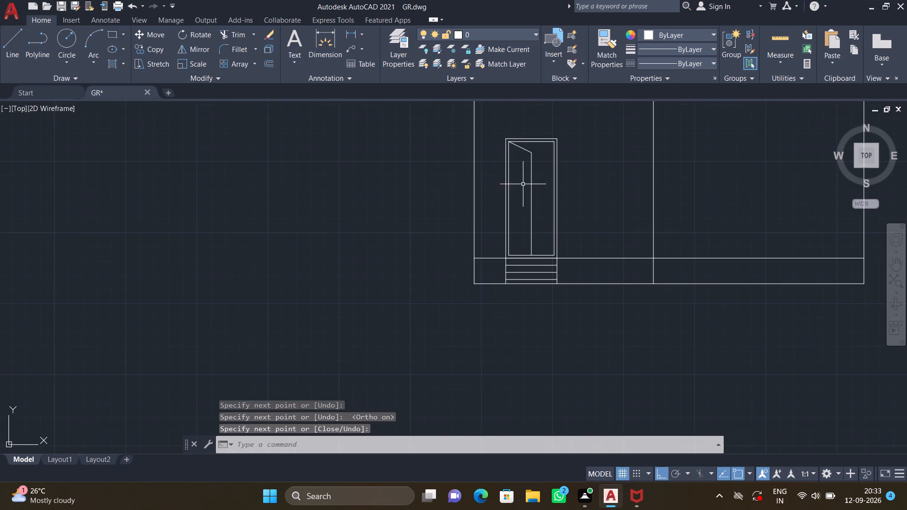
pyautogui.moveTo(524, 180); pyautogui.dragTo(515, 238, button='middle')
pyautogui.scroll(3, 513, 219)
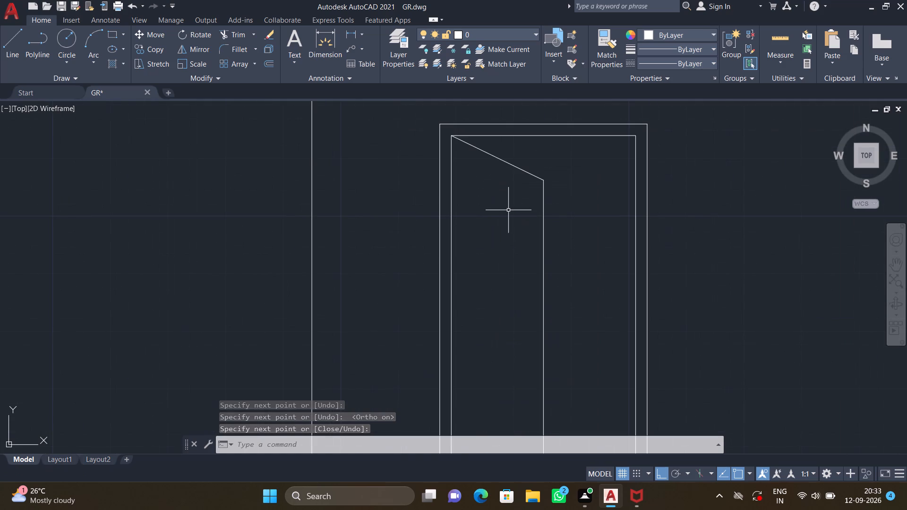
pyautogui.press('o')
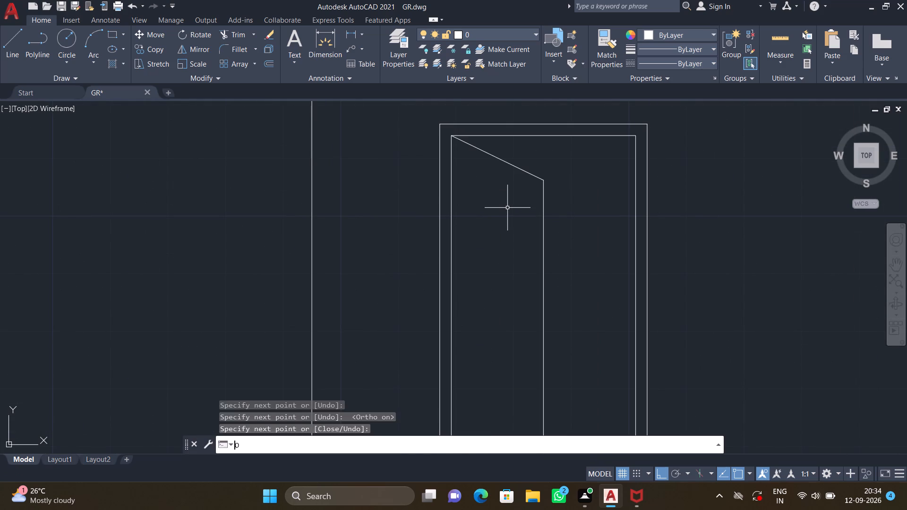
pyautogui.press('Return')
pyautogui.write('2"')
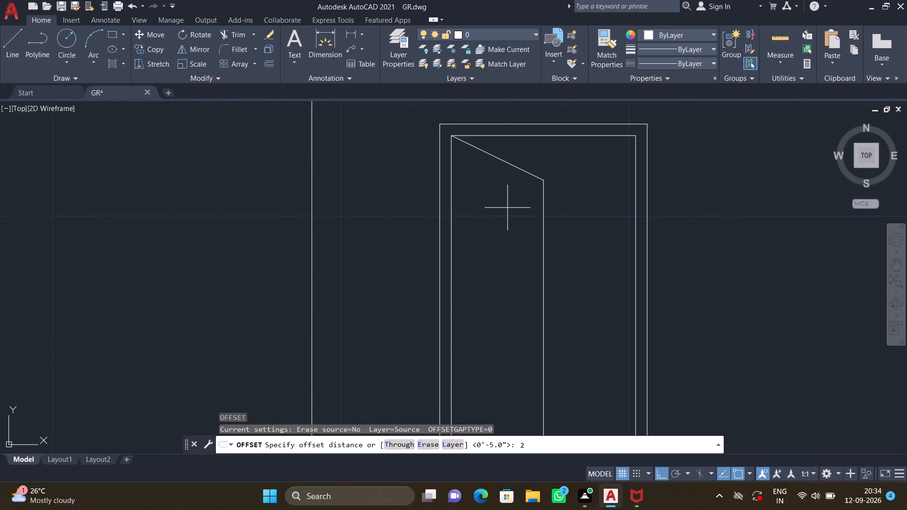
pyautogui.press('Return')
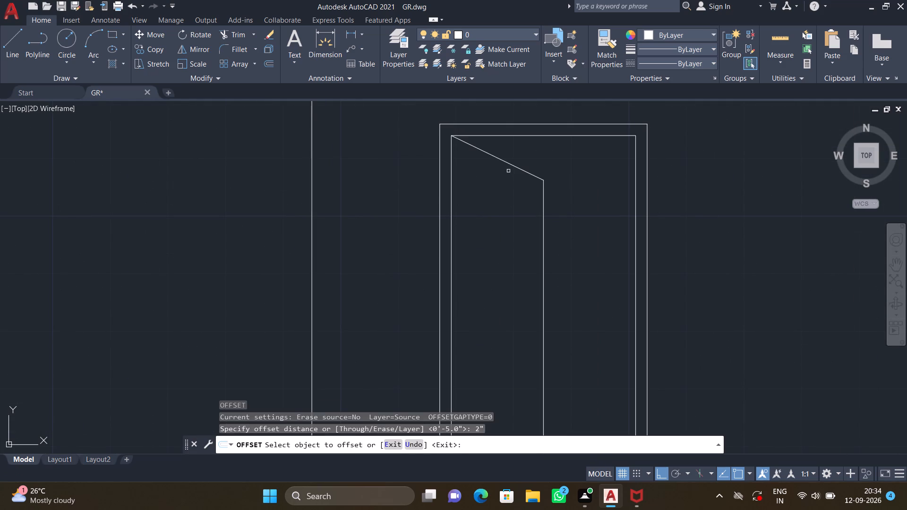
pyautogui.click(508, 164)
pyautogui.click(502, 175)
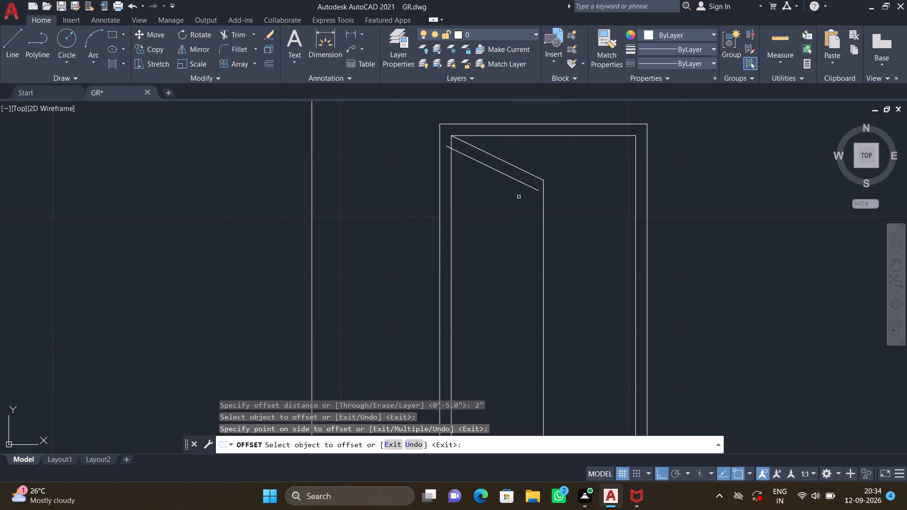
pyautogui.click(544, 227)
pyautogui.click(531, 223)
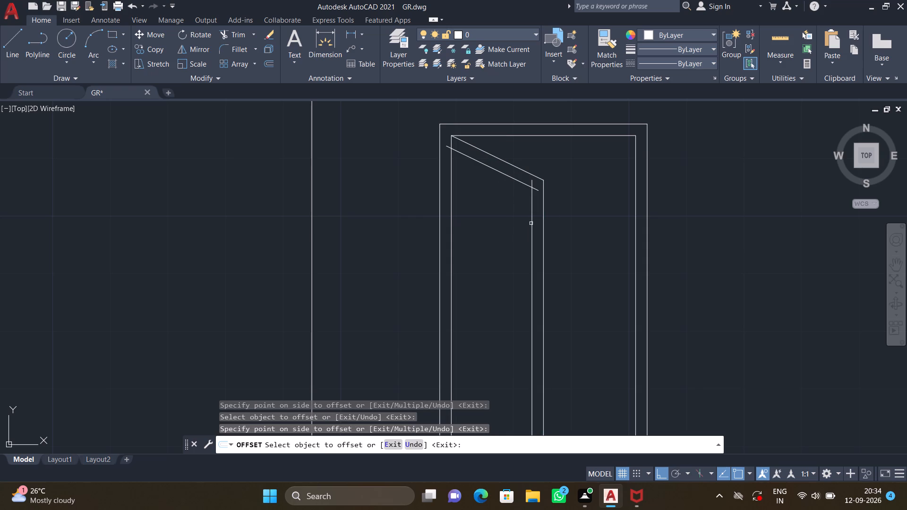
pyautogui.press('Return')
# Trim the offset lines' overhanging ends at the inner door frame and at the leaf's upper corner.
pyautogui.scroll(-2, 539, 227)
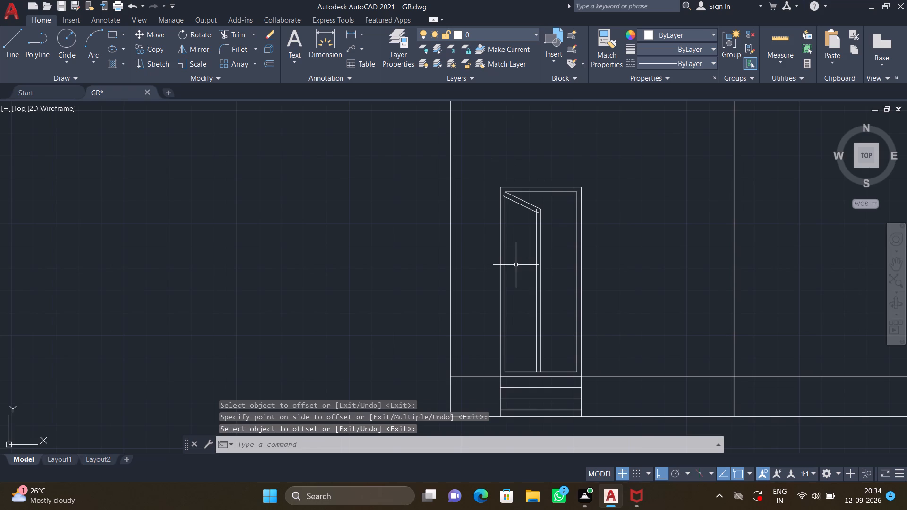
pyautogui.scroll(2, 525, 197)
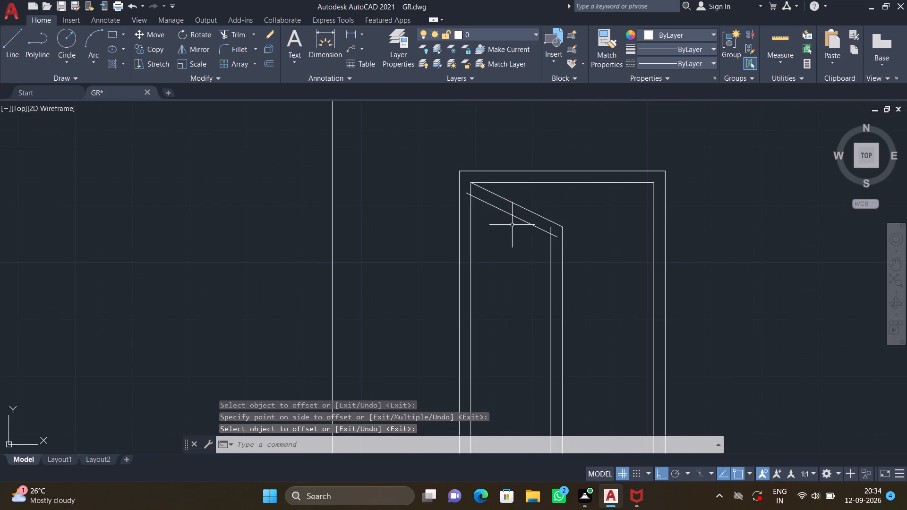
pyautogui.write('TR')
pyautogui.press('Return')
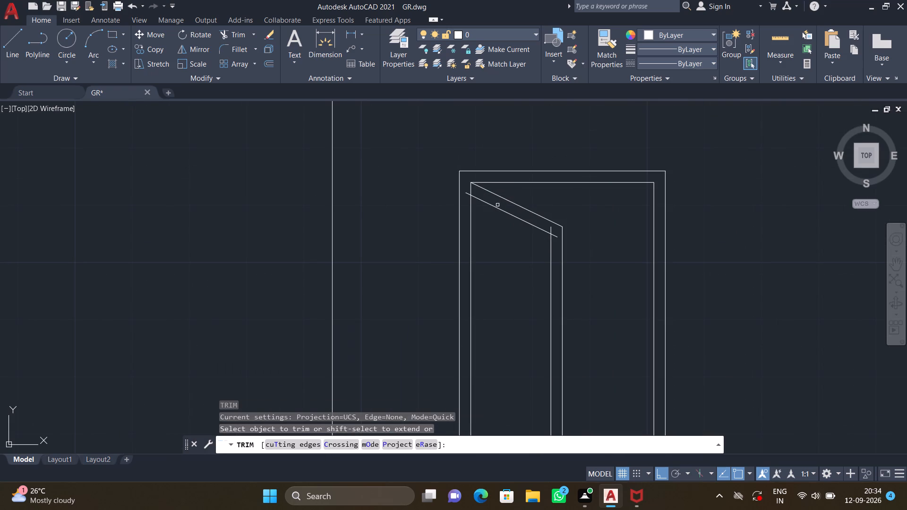
pyautogui.scroll(3, 464, 193)
pyautogui.click(470, 185)
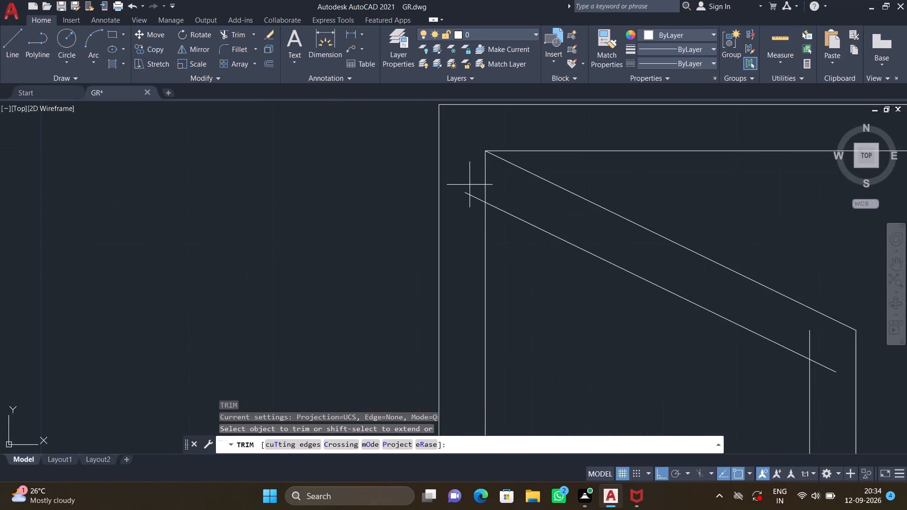
pyautogui.click(467, 206)
pyautogui.scroll(-1, 748, 361)
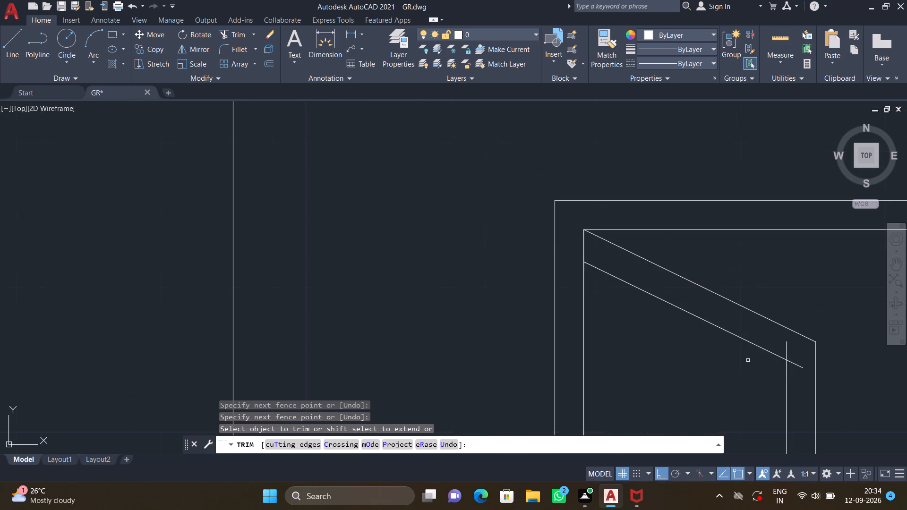
pyautogui.moveTo(748, 359); pyautogui.dragTo(531, 173, button='middle')
pyautogui.scroll(2, 559, 151)
pyautogui.click(563, 174)
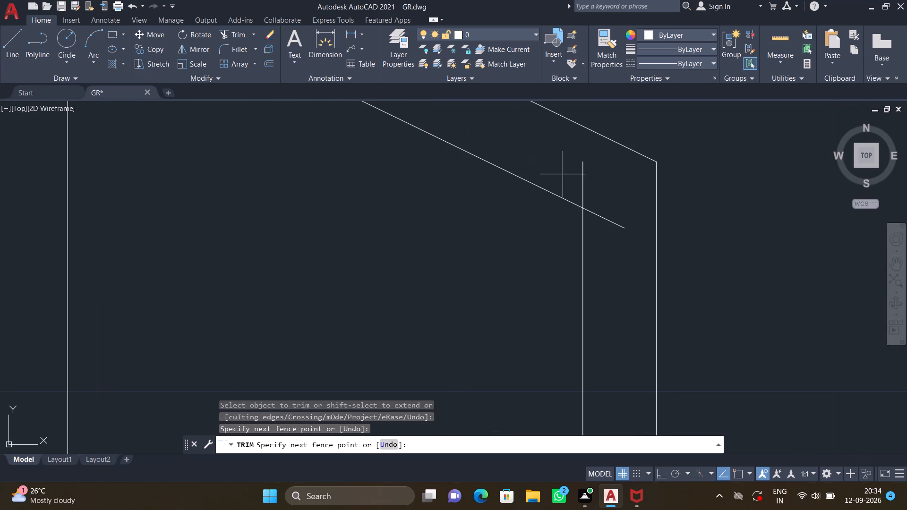
pyautogui.click(599, 196)
pyautogui.click(599, 197)
pyautogui.click(599, 225)
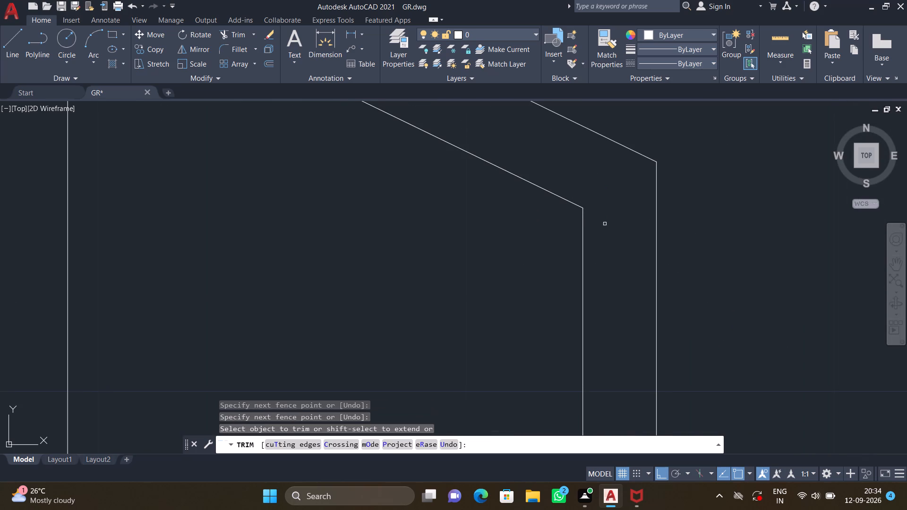
pyautogui.scroll(-2, 605, 224)
pyautogui.scroll(-2, 613, 278)
pyautogui.moveTo(642, 303); pyautogui.dragTo(627, 215, button='middle')
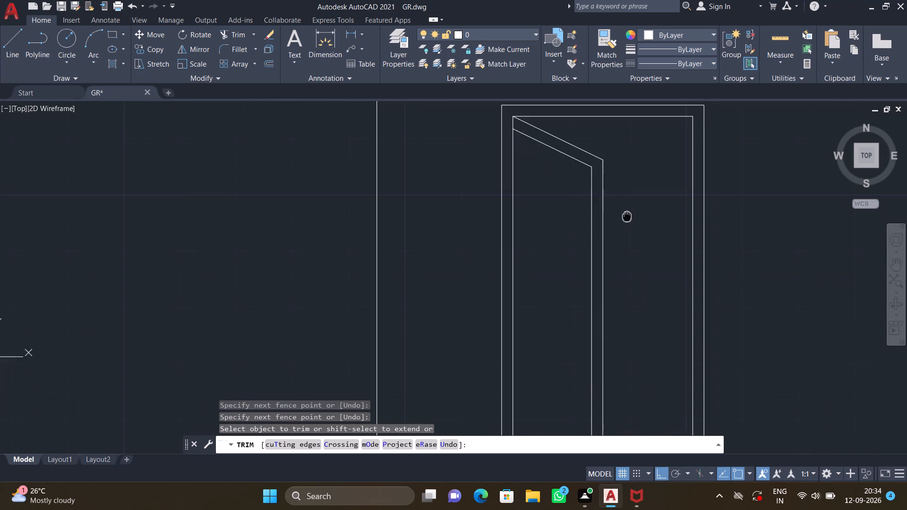
pyautogui.scroll(-1, 626, 226)
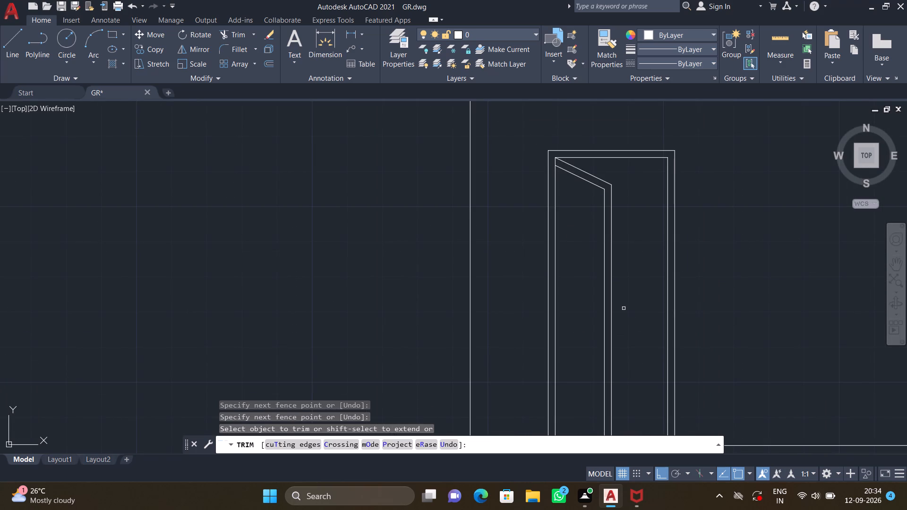
pyautogui.scroll(-2, 624, 308)
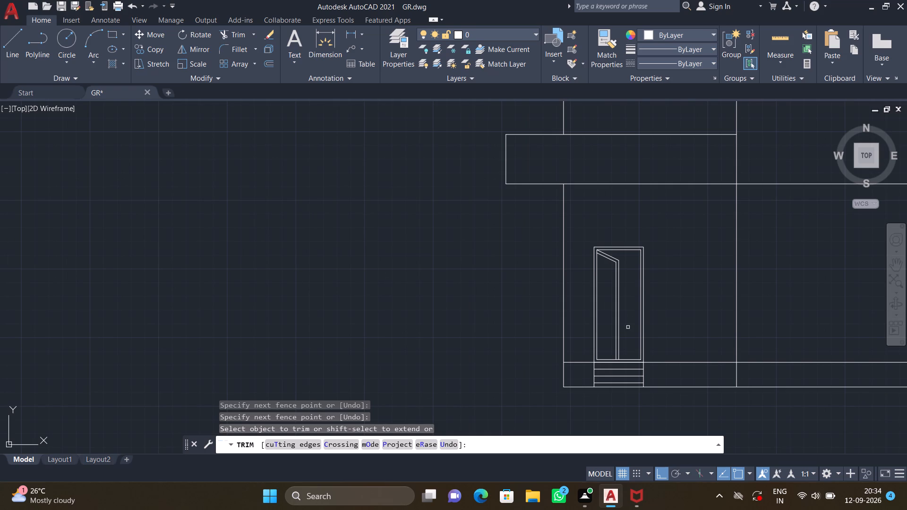
pyautogui.press('Return')
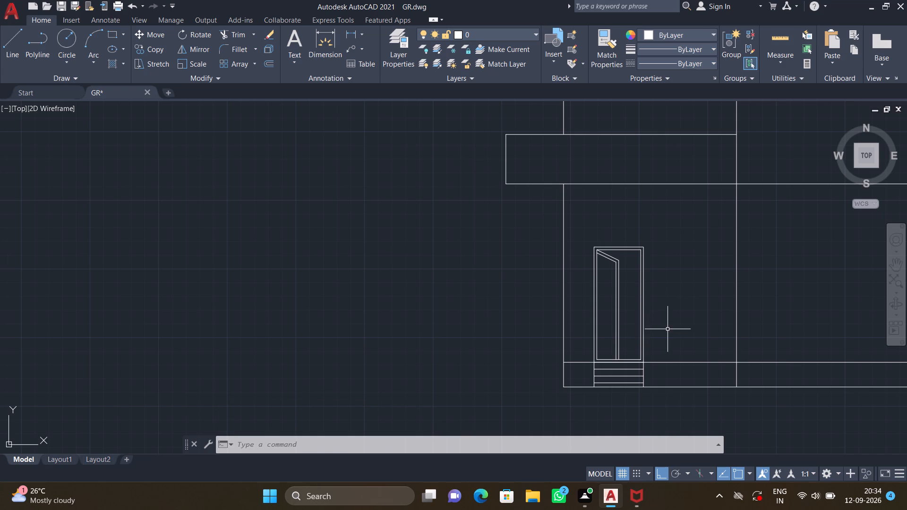
# Draw a window rectangle 3' wide and 4' high about 1'-2" right of the door, its top level with the door frame's top.
pyautogui.scroll(2, 679, 261)
pyautogui.scroll(-2, 656, 259)
pyautogui.scroll(1, 657, 250)
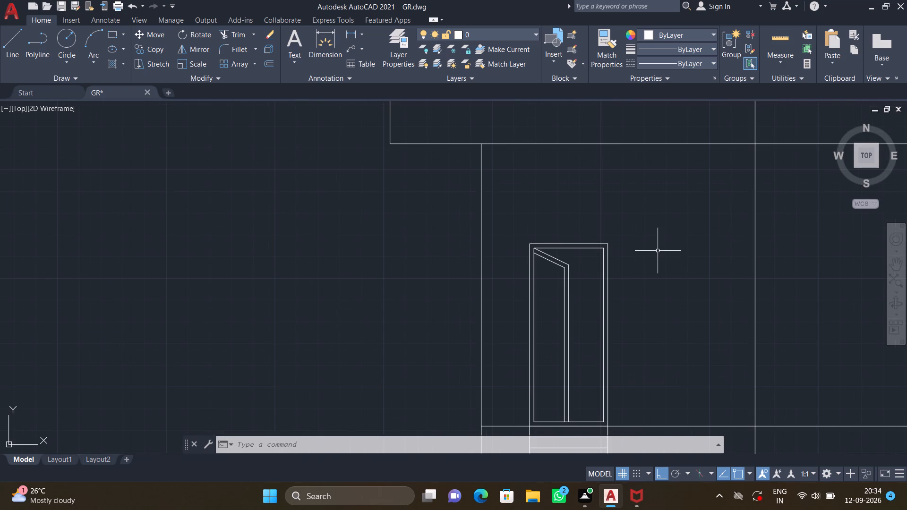
pyautogui.write('REC')
pyautogui.press('Return')
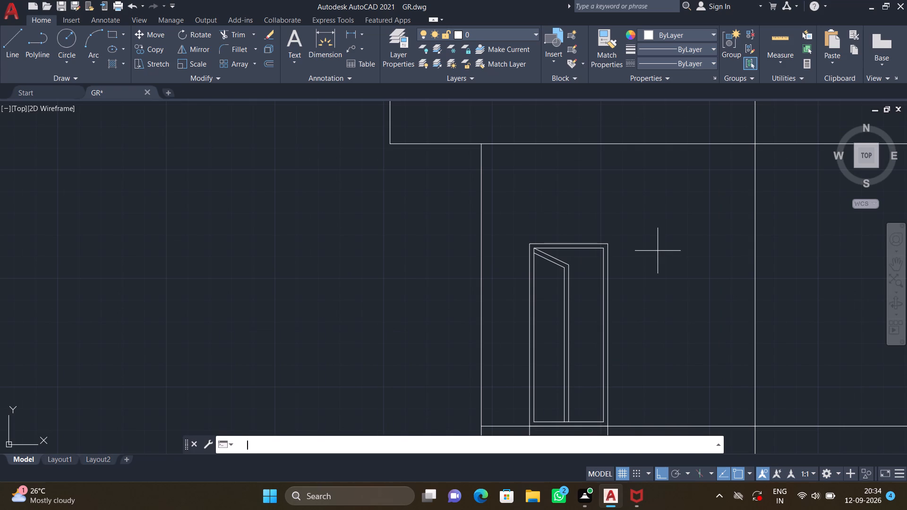
pyautogui.scroll(1, 654, 255)
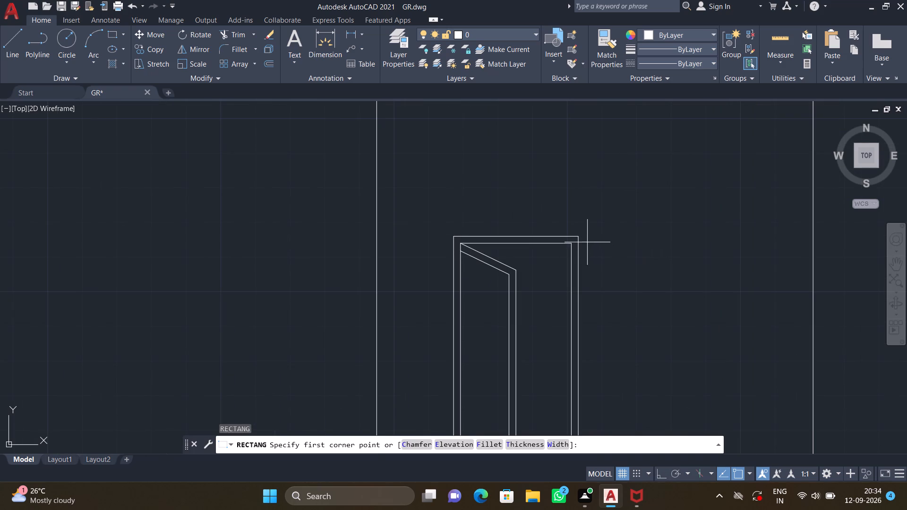
pyautogui.click(628, 236)
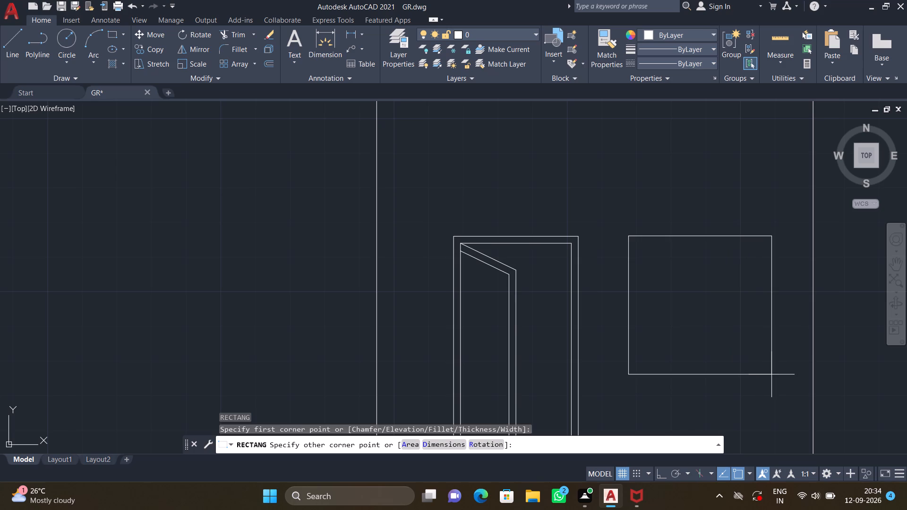
pyautogui.press('d')
pyautogui.press('Return')
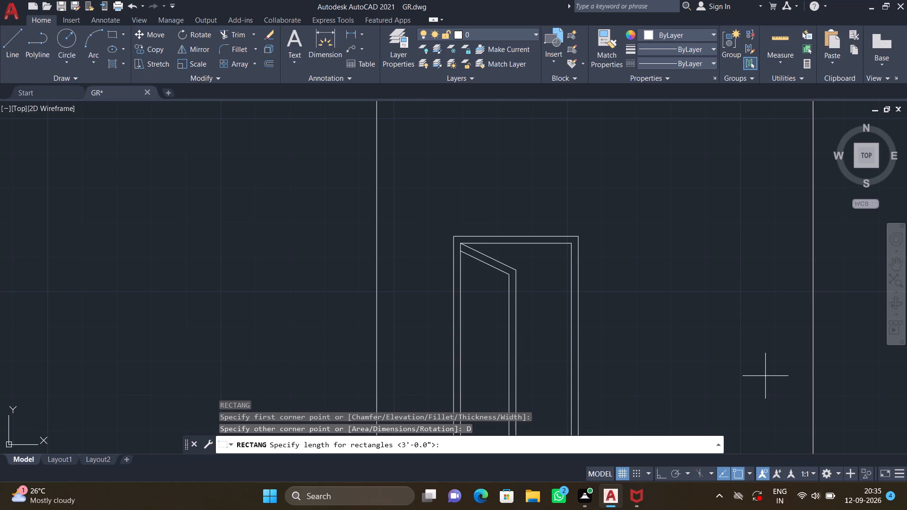
pyautogui.press('3')
pyautogui.press("'")
pyautogui.press('Return')
pyautogui.write("4'")
pyautogui.press('Return')
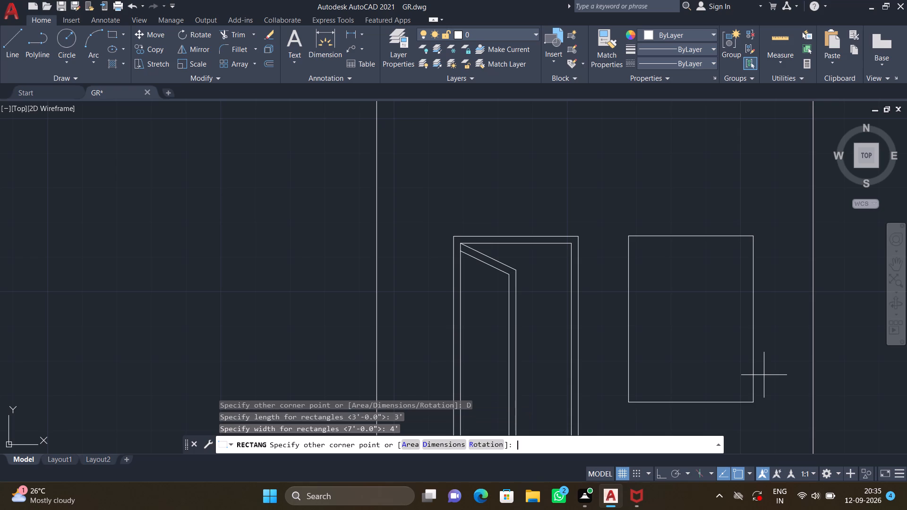
pyautogui.scroll(-2, 764, 375)
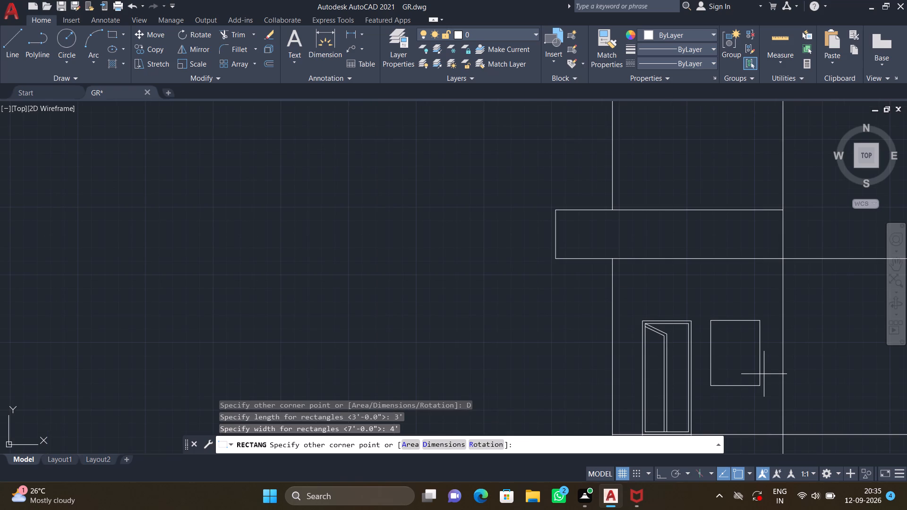
pyautogui.click(763, 374)
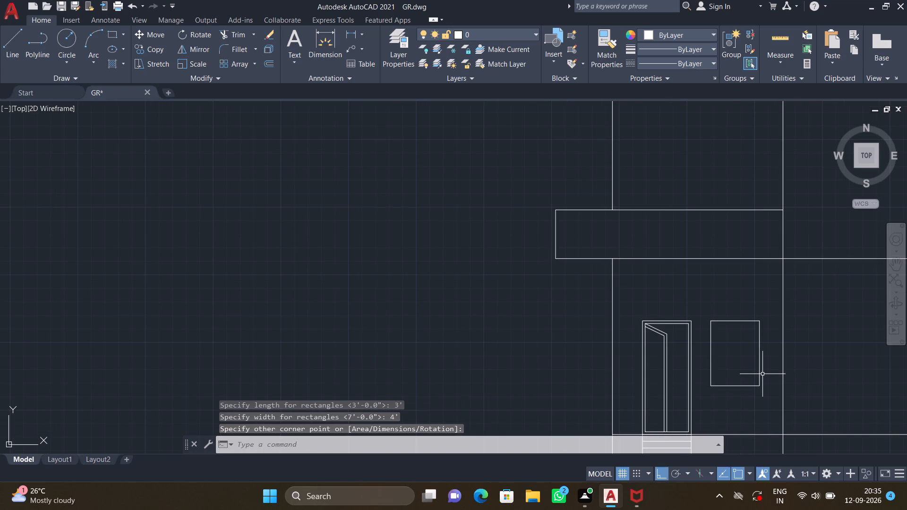
# Offset the window rectangle 2" inward to form its inner frame.
pyautogui.moveTo(739, 365); pyautogui.dragTo(665, 263, button='middle')
pyautogui.scroll(2, 666, 257)
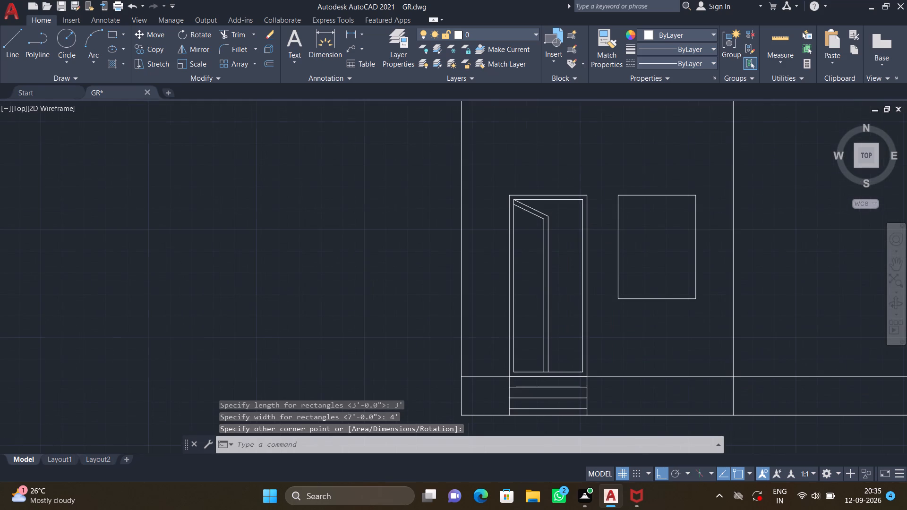
pyautogui.scroll(1, 655, 250)
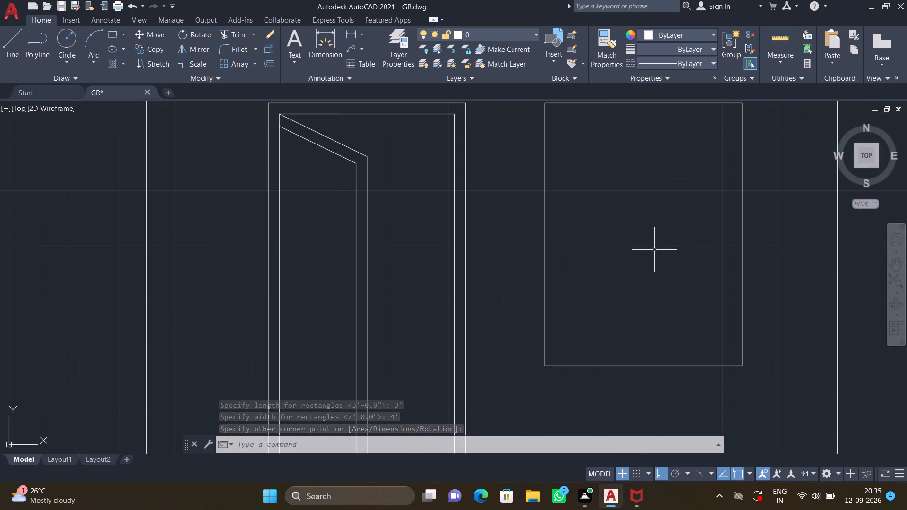
pyautogui.press('o')
pyautogui.press('Return')
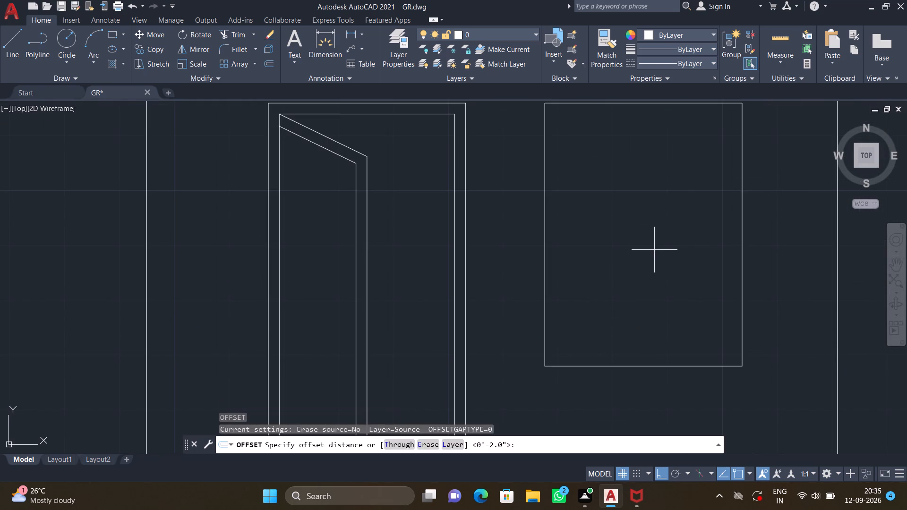
pyautogui.write('2"')
pyautogui.press('Return')
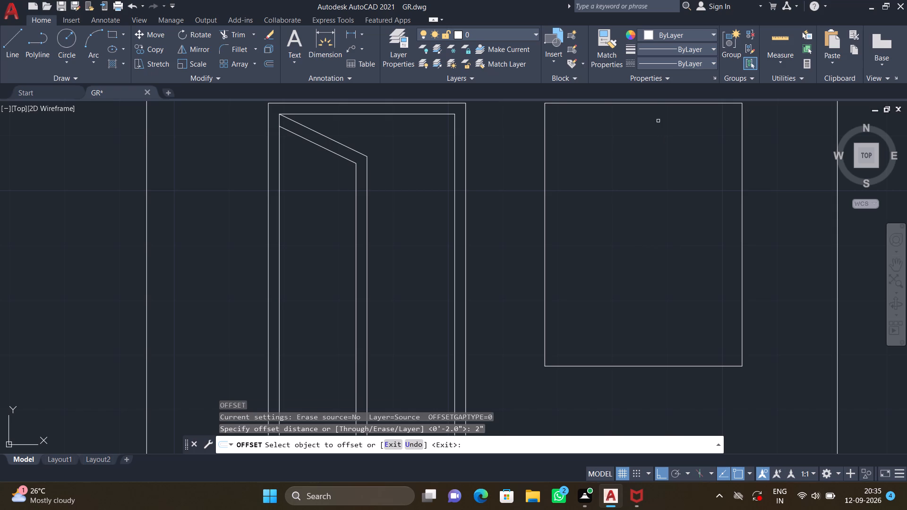
pyautogui.click(652, 103)
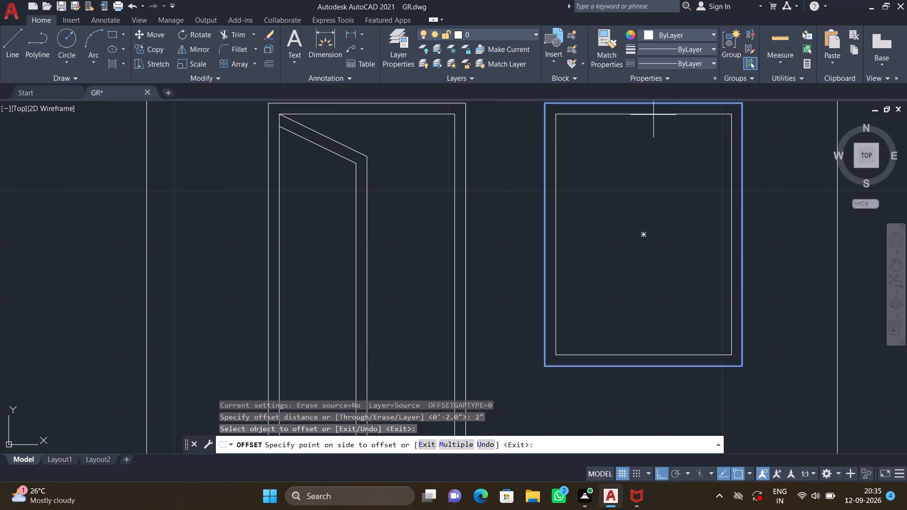
pyautogui.click(653, 115)
pyautogui.press('Return')
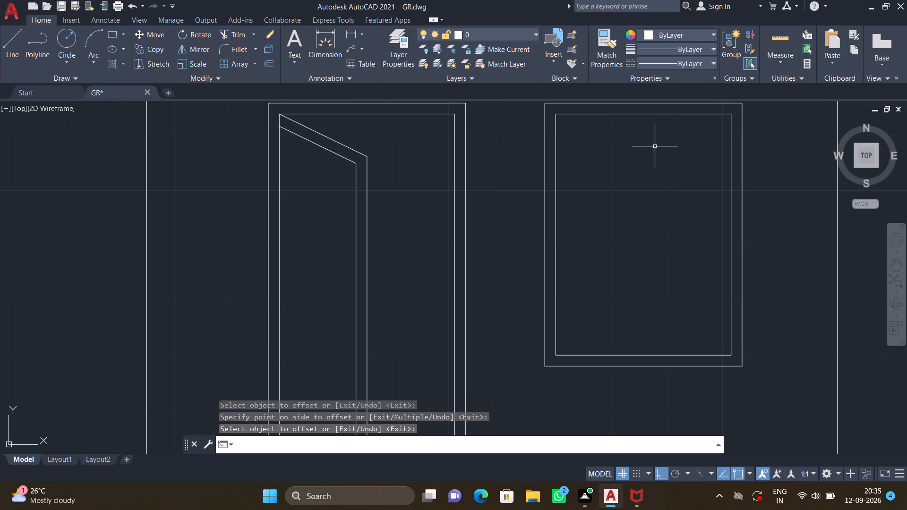
# Draw a vertical centre line in the window from the inner frame's top midpoint to its bottom edge.
pyautogui.scroll(-1, 655, 147)
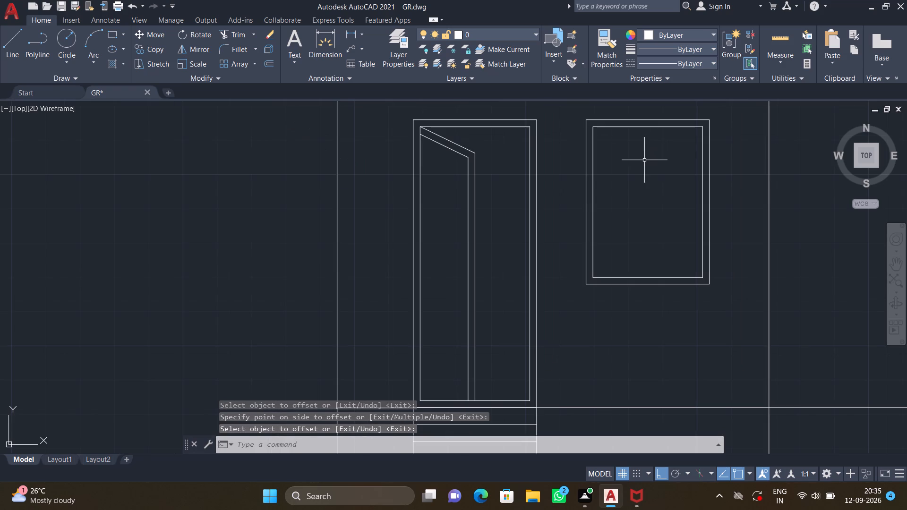
pyautogui.scroll(1, 645, 158)
pyautogui.moveTo(645, 158); pyautogui.dragTo(608, 213, button='middle')
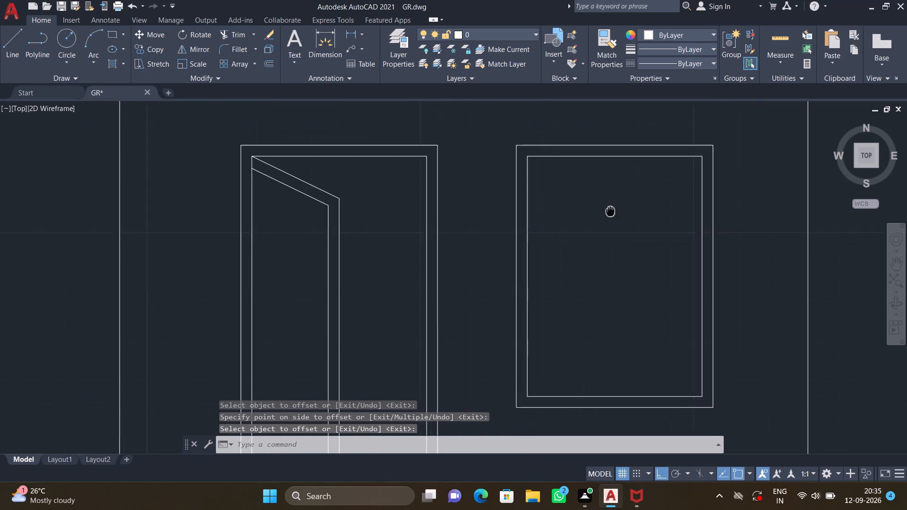
pyautogui.moveTo(608, 213); pyautogui.dragTo(608, 214, button='middle')
pyautogui.press('l')
pyautogui.press('Return')
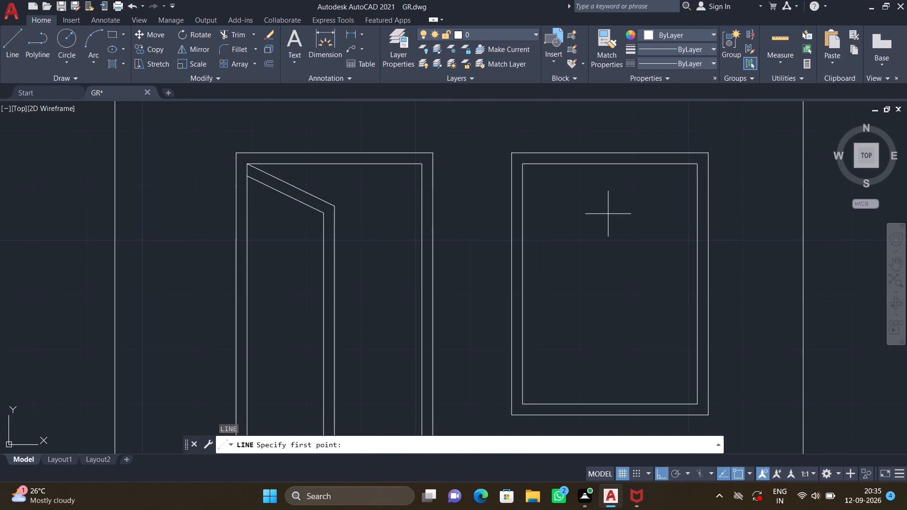
pyautogui.click(608, 161)
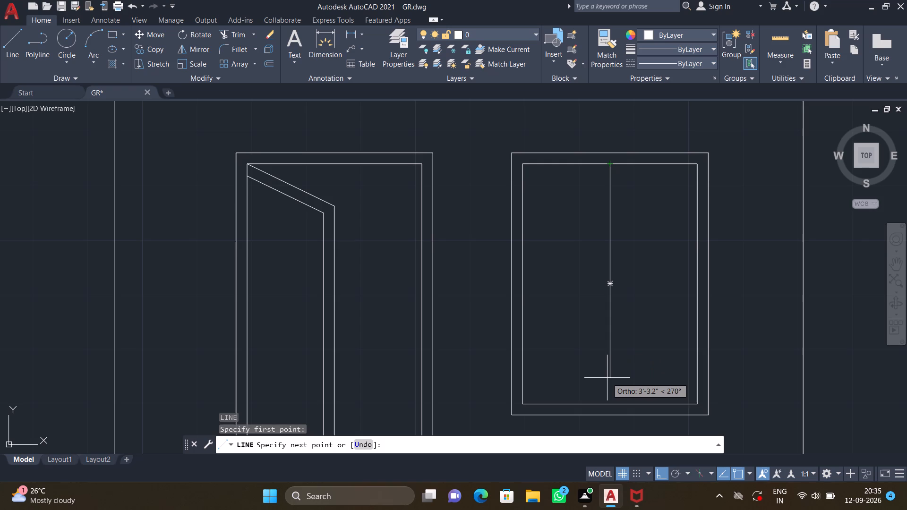
pyautogui.scroll(2, 603, 396)
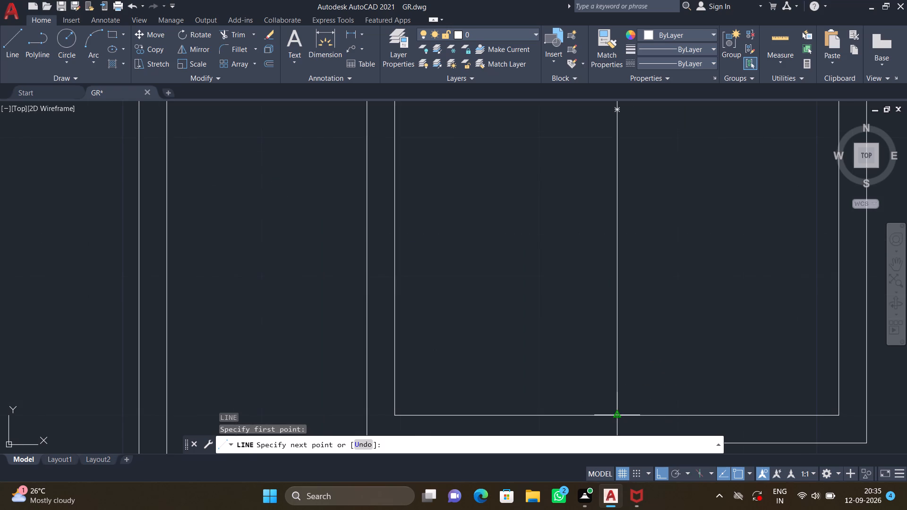
pyautogui.click(614, 416)
pyautogui.press('Return')
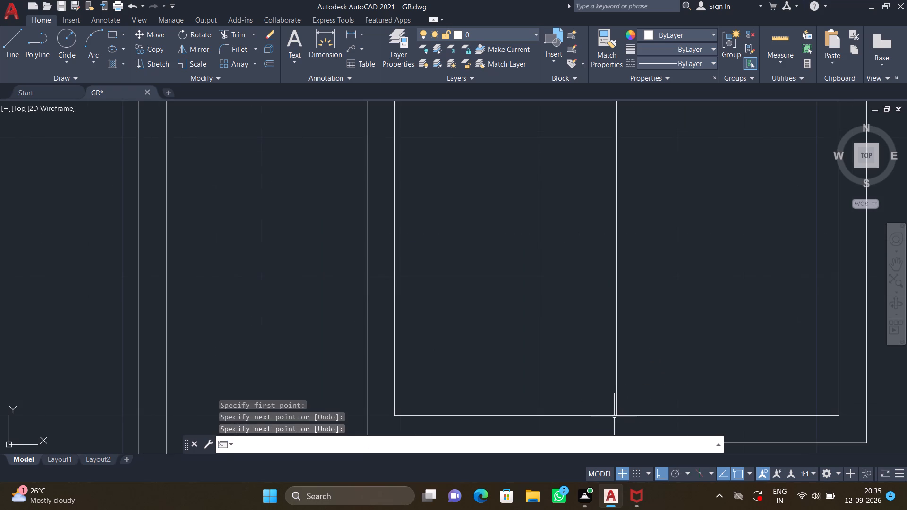
# Offset the window's vertical centre line 1" to the right to form the mullion.
pyautogui.scroll(-1, 611, 396)
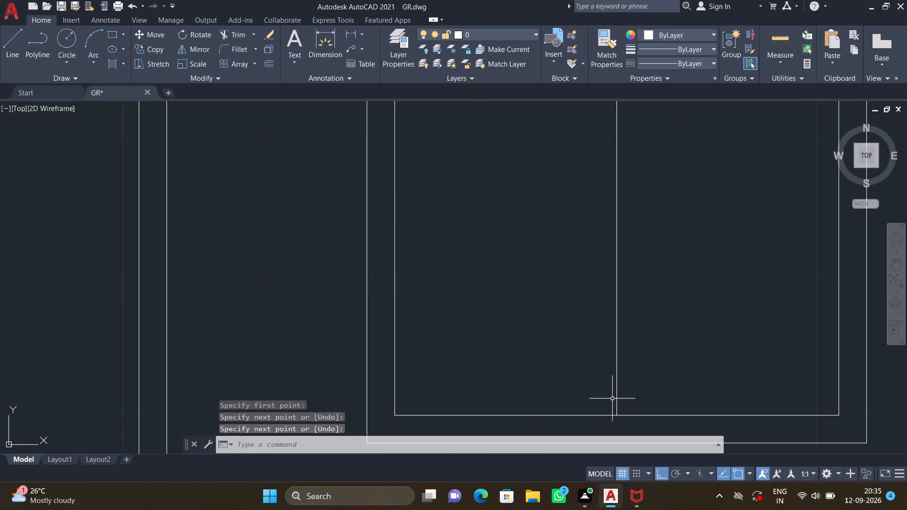
pyautogui.scroll(-2, 611, 397)
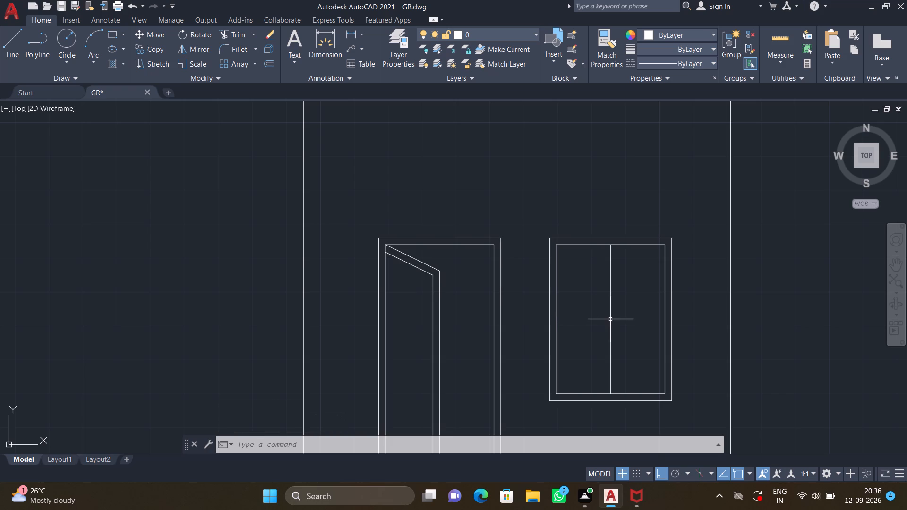
pyautogui.scroll(1, 614, 319)
pyautogui.press('o')
pyautogui.press('Return')
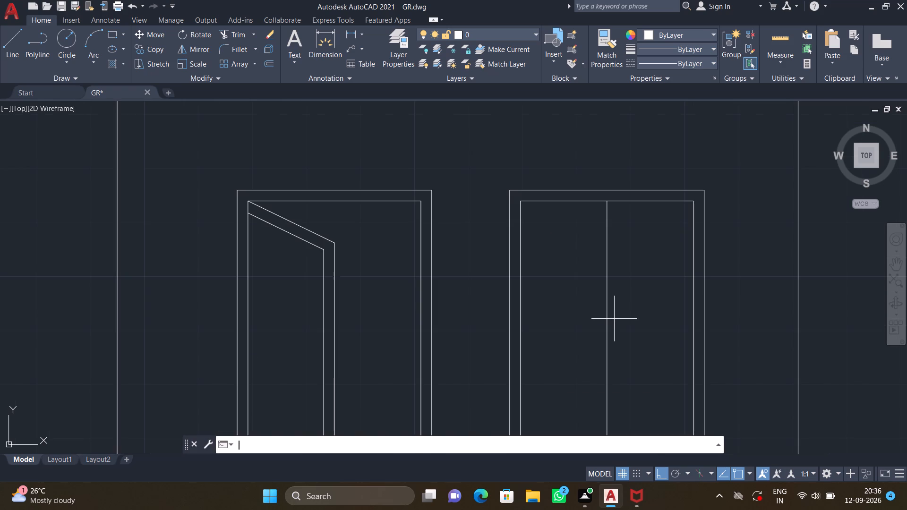
pyautogui.write('1"')
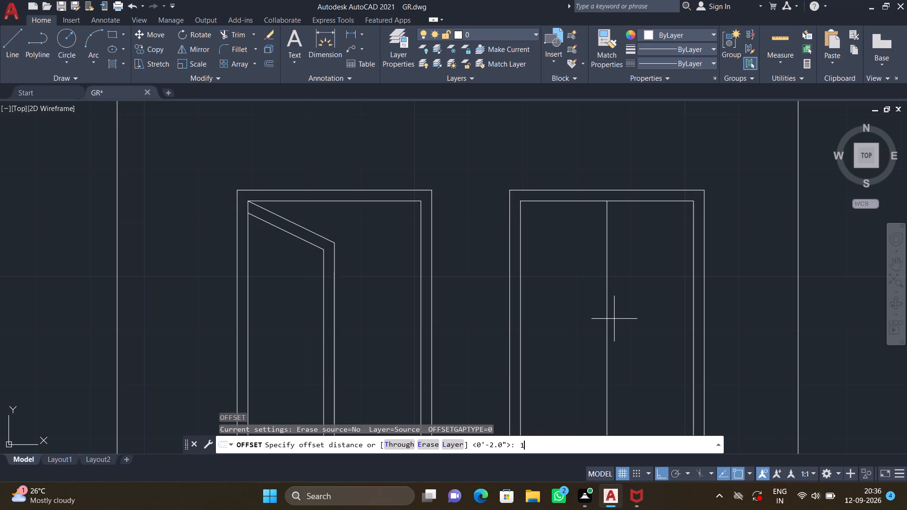
pyautogui.press('Return')
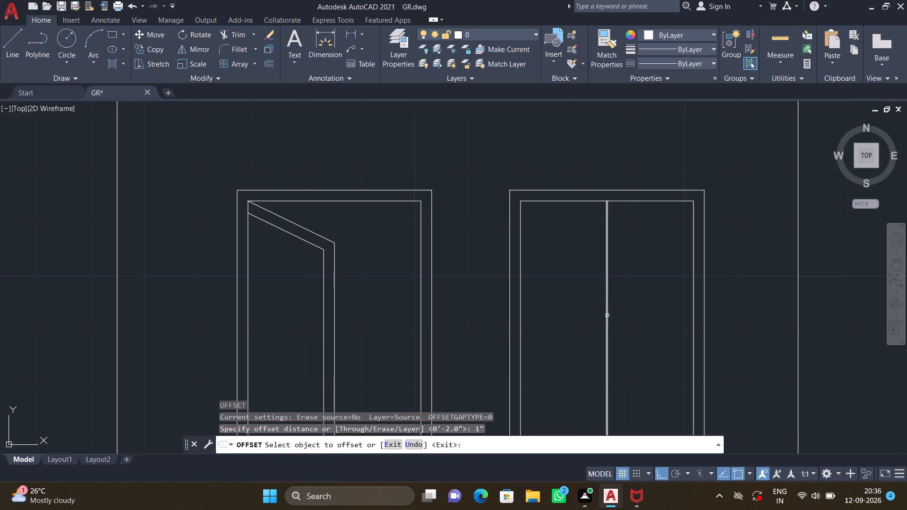
pyautogui.click(607, 315)
pyautogui.click(624, 313)
pyautogui.press('Return')
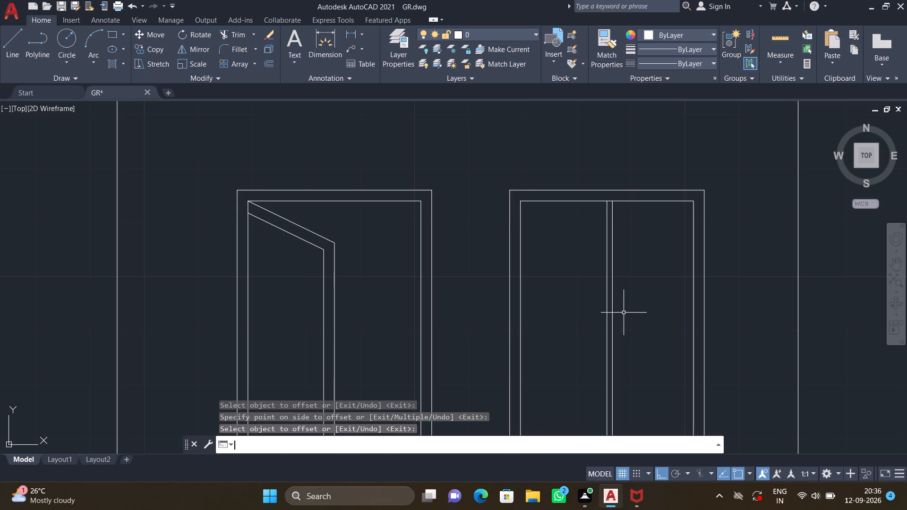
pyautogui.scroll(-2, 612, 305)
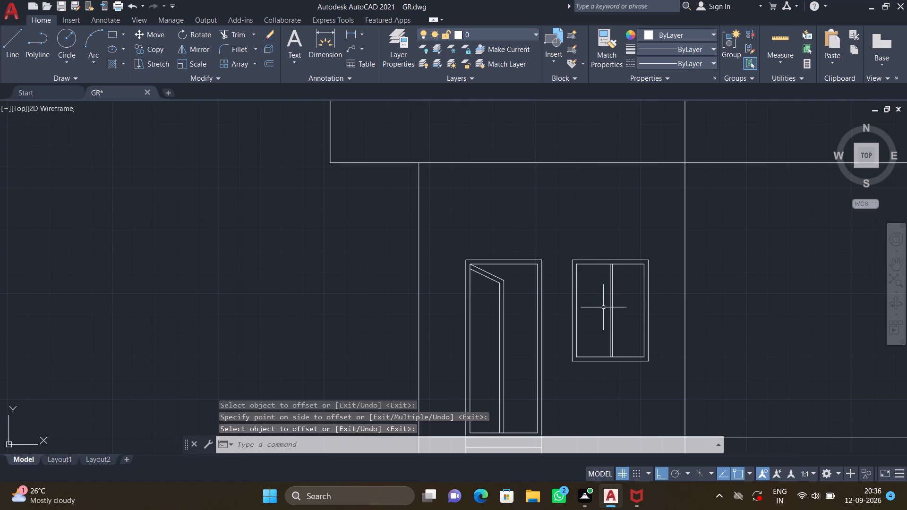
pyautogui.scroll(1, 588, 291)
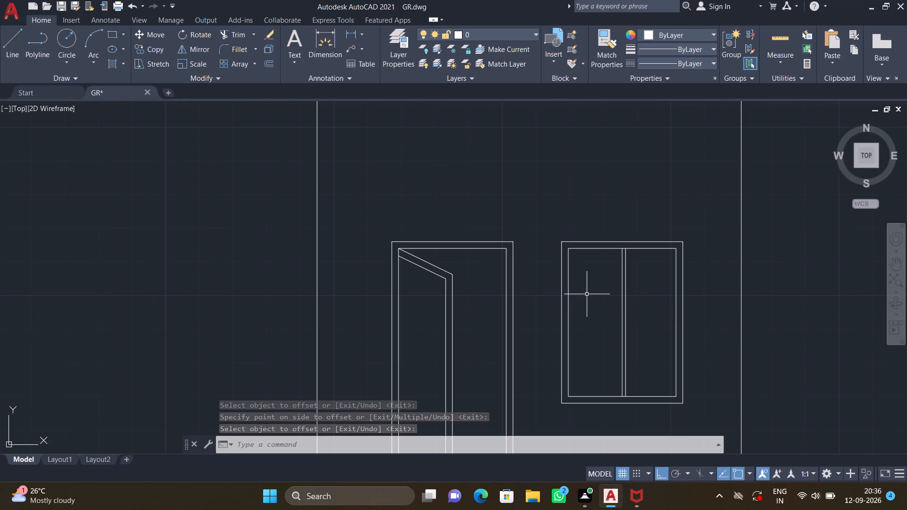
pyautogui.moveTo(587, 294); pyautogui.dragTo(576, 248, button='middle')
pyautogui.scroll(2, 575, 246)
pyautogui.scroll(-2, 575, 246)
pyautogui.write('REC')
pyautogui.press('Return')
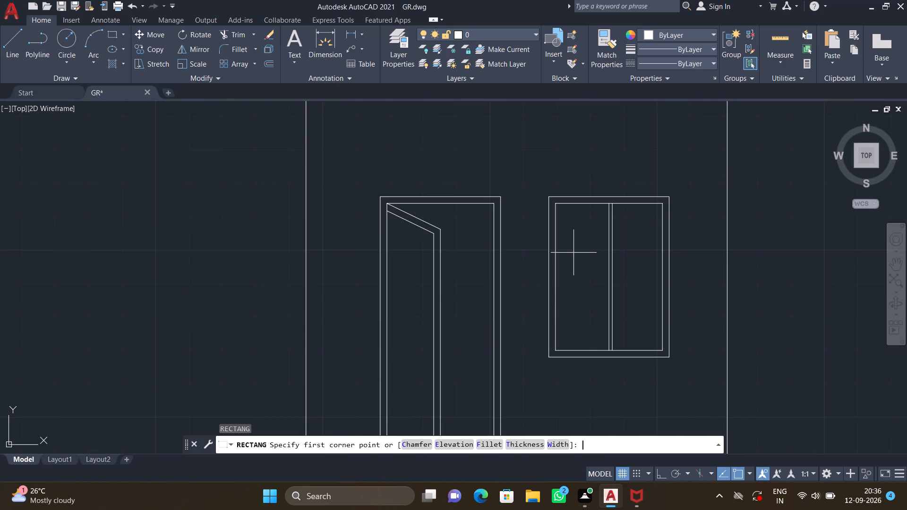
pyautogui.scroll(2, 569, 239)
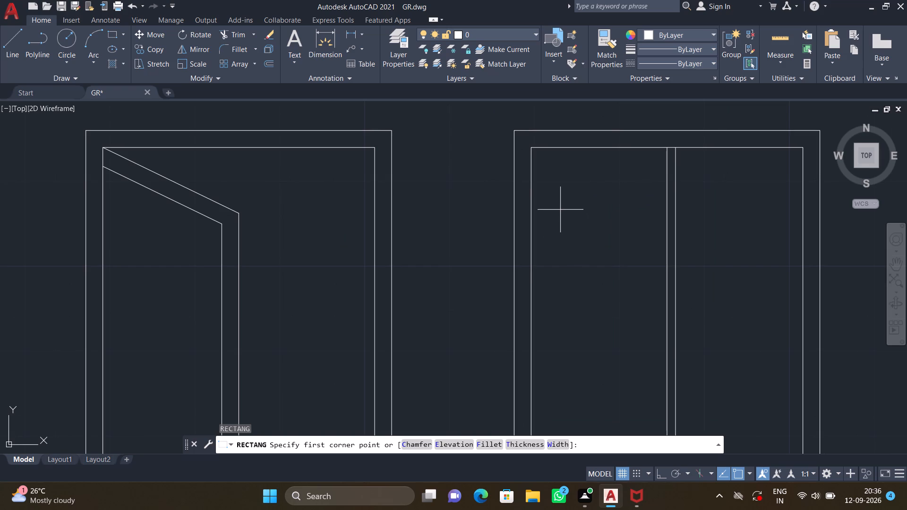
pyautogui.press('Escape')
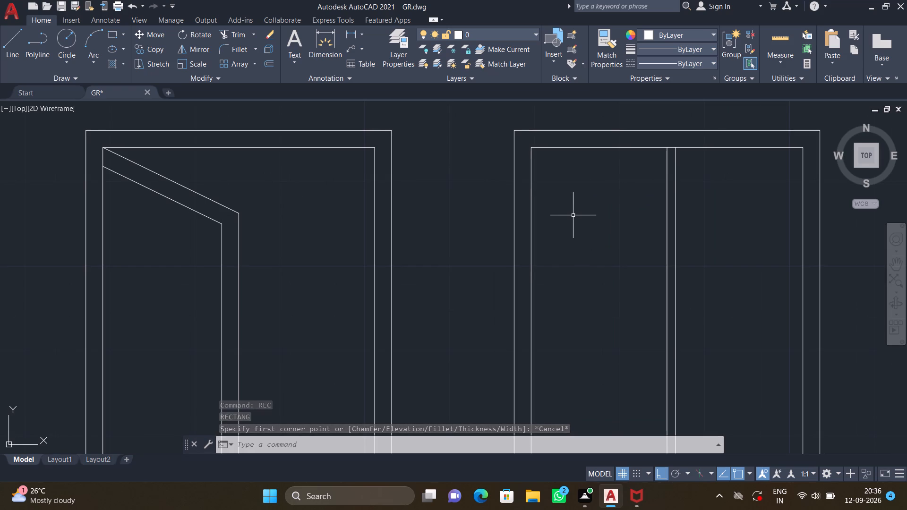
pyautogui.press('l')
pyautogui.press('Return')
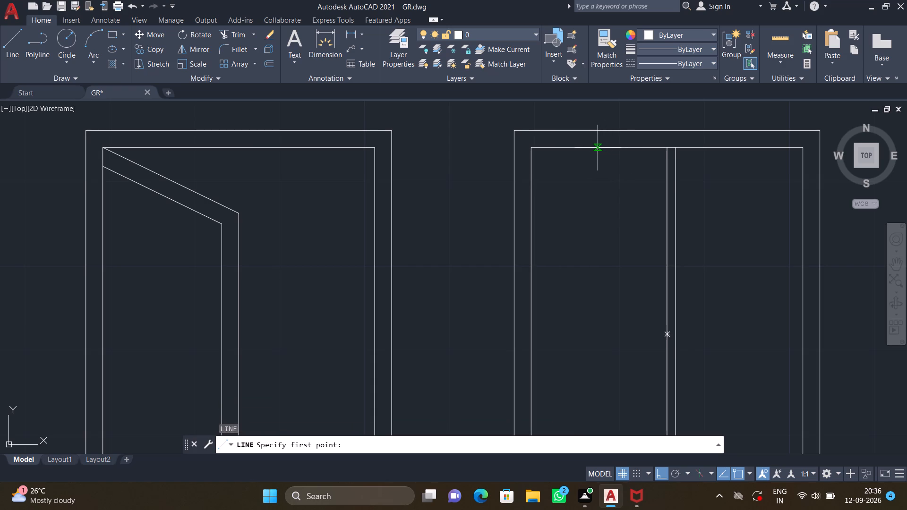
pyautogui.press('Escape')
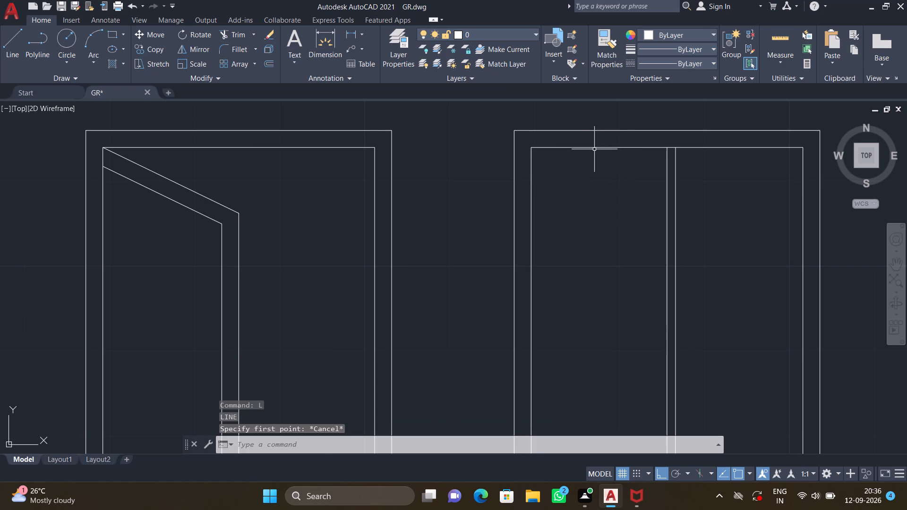
# Draw a helper line along the top of the window's left pane, from the inner frame's corner to the mullion.
pyautogui.press('l')
pyautogui.press('Return')
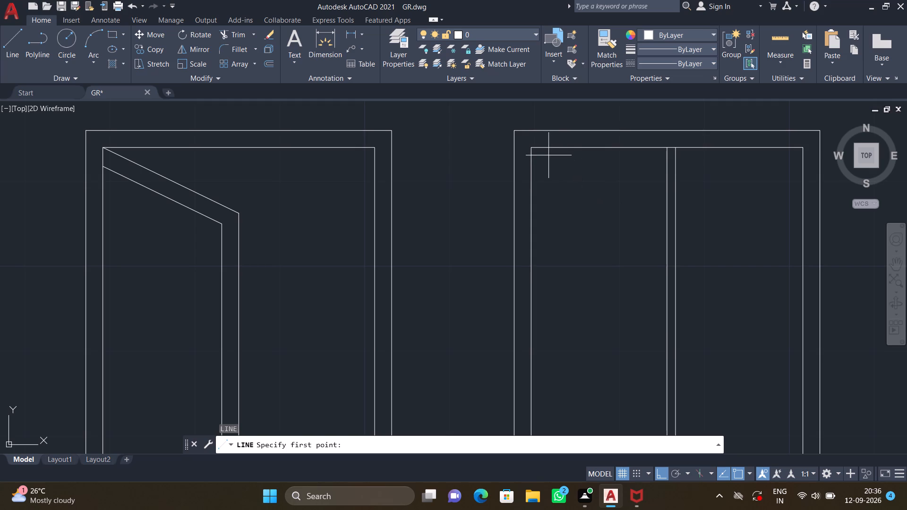
pyautogui.click(533, 146)
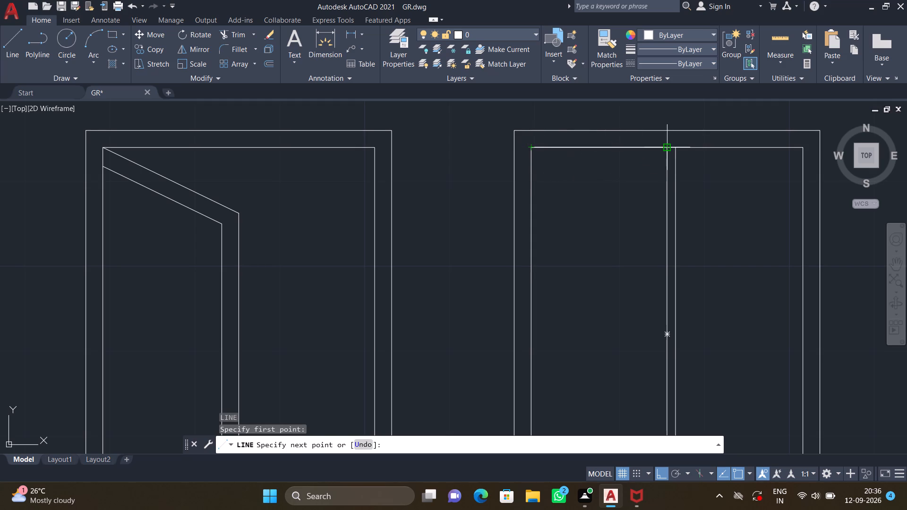
pyautogui.click(667, 149)
pyautogui.press('Return')
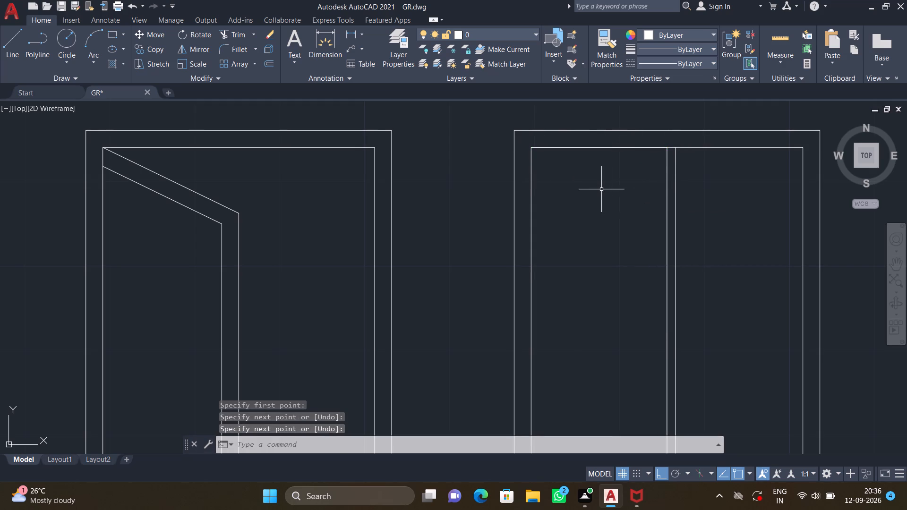
# Draw a 1' vertical line downward from the midpoint of the left pane's top helper line.
pyautogui.press('l')
pyautogui.press('Return')
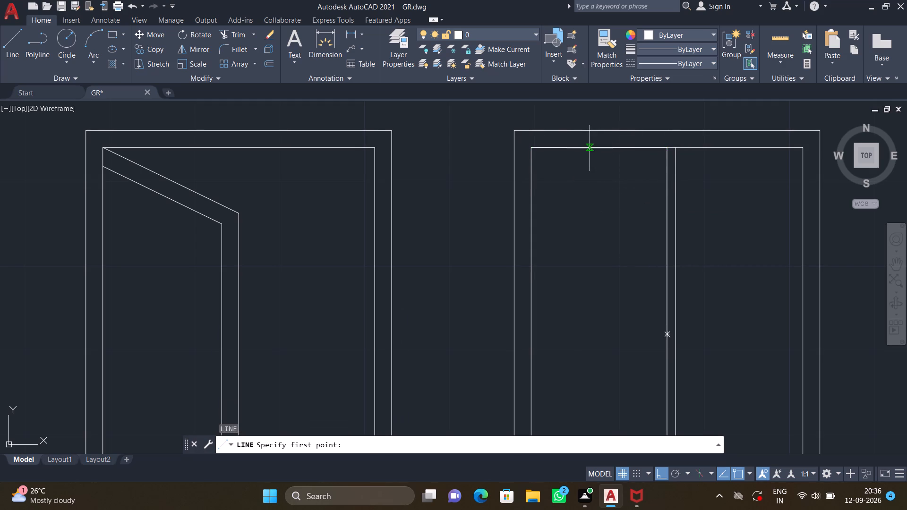
pyautogui.click(599, 149)
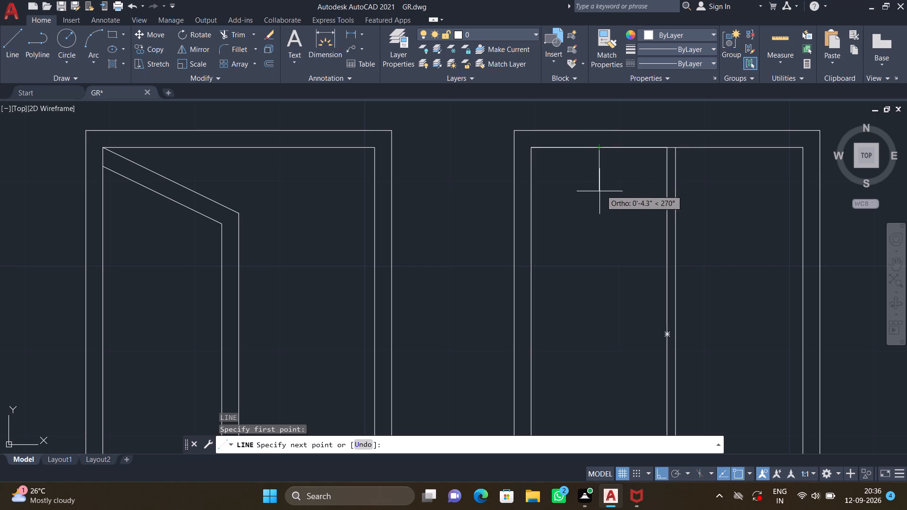
pyautogui.write("1'")
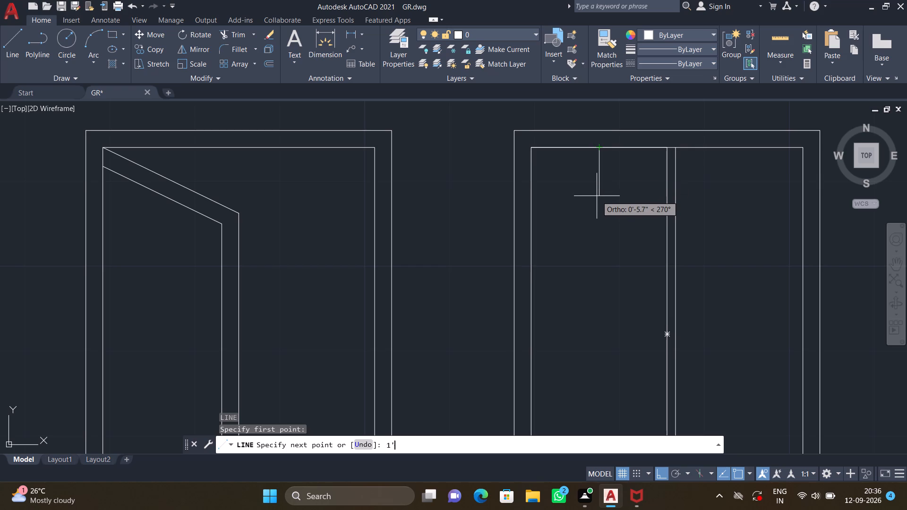
pyautogui.press('Return')
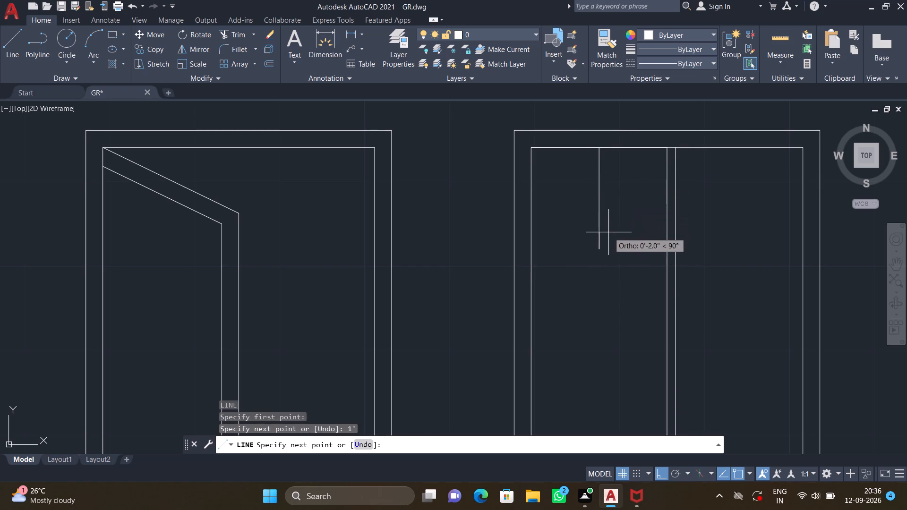
pyautogui.scroll(-1, 608, 232)
pyautogui.press('Return')
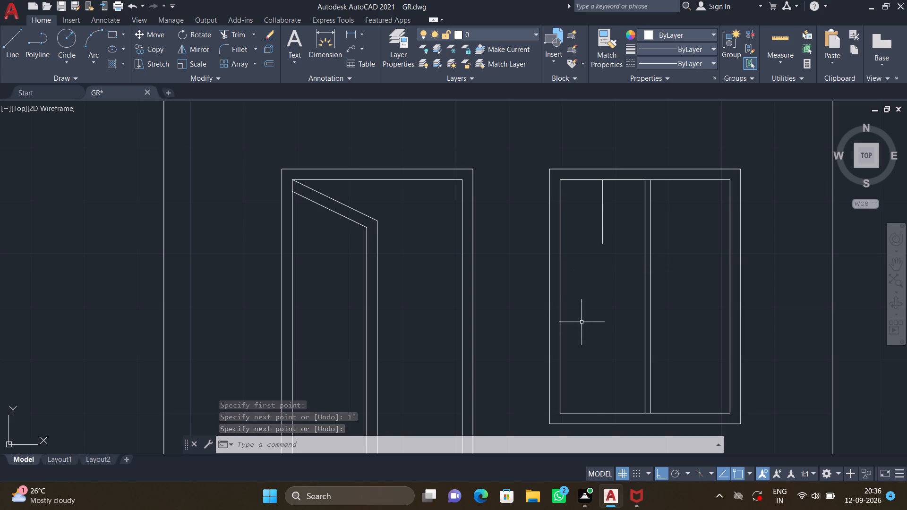
# Draw a helper line along the bottom of the window's left pane, from the inner frame's corner to the mullion.
pyautogui.moveTo(597, 391); pyautogui.dragTo(581, 319, button='middle')
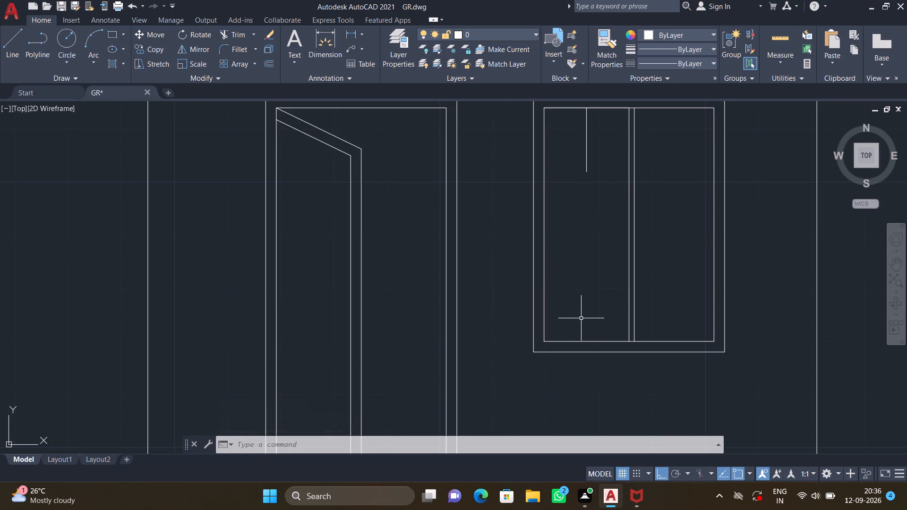
pyautogui.press('l')
pyautogui.press('Return')
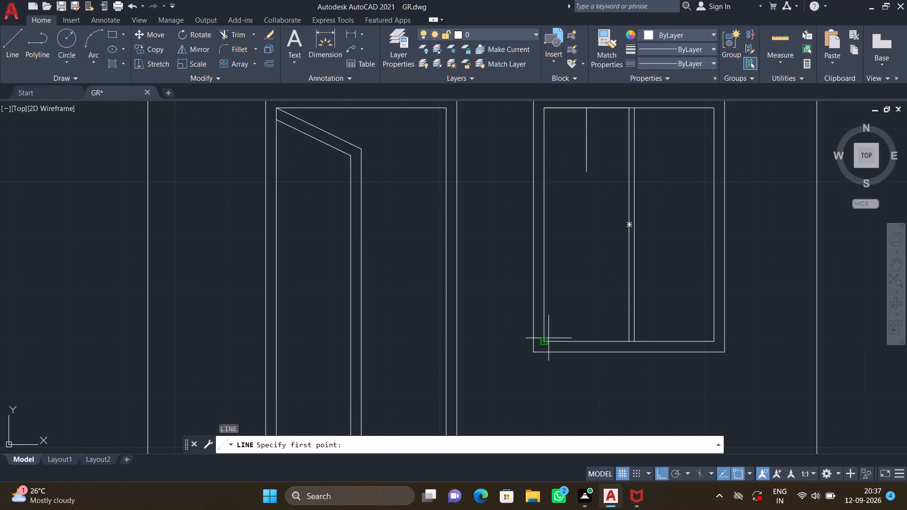
pyautogui.click(546, 340)
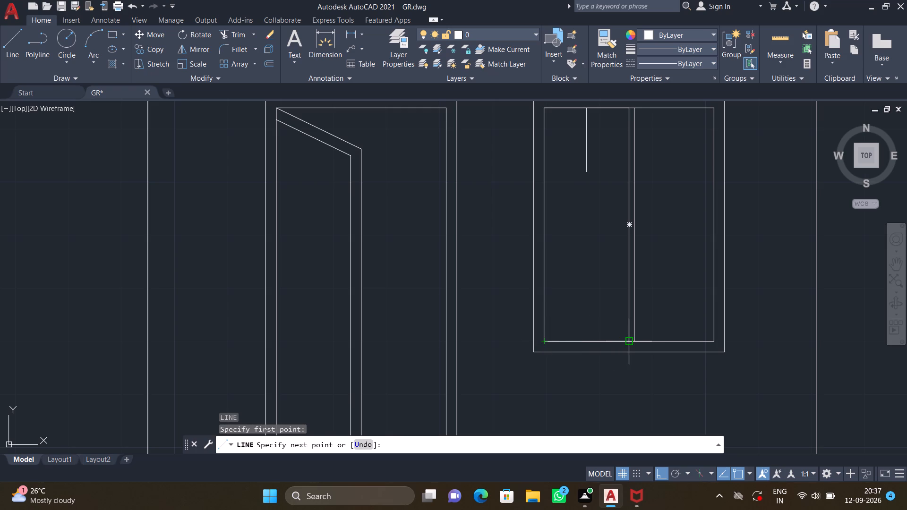
pyautogui.click(629, 342)
pyautogui.press('Return')
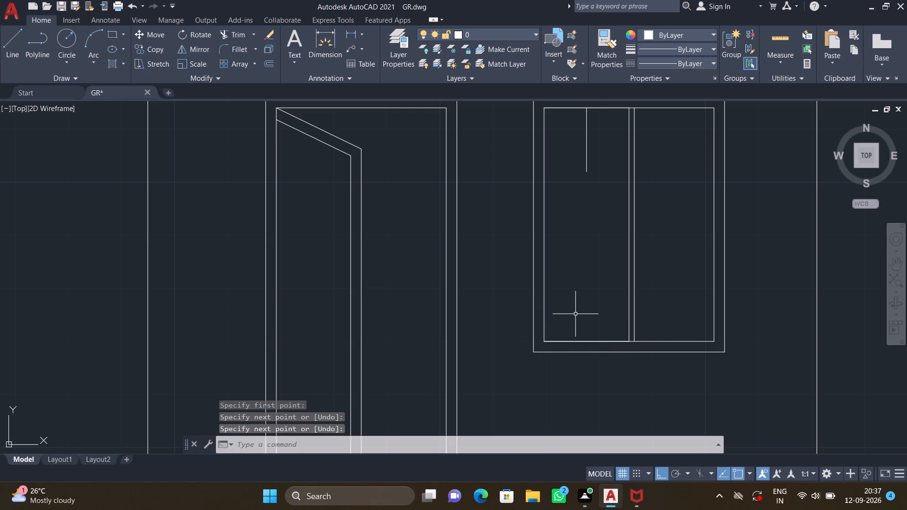
# Draw a 1' vertical line upward from the midpoint of the left pane's bottom helper line.
pyautogui.press('l')
pyautogui.press('Return')
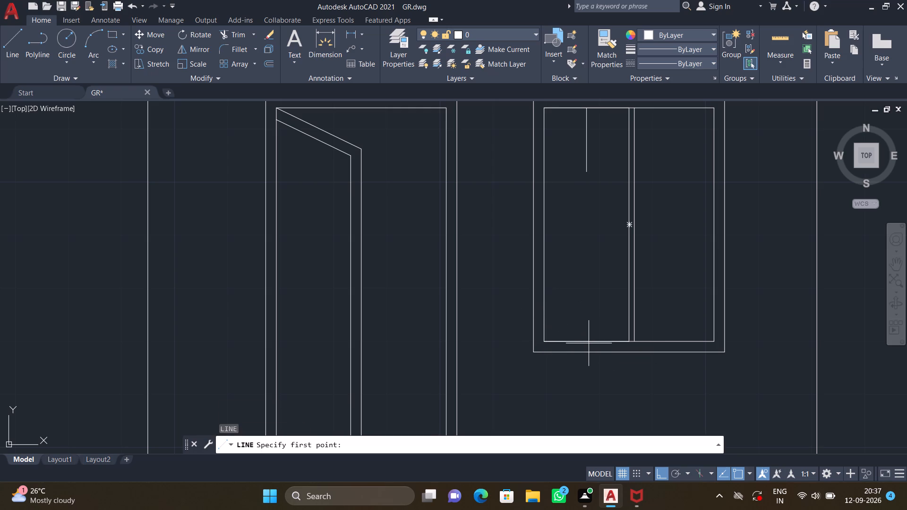
pyautogui.click(589, 343)
pyautogui.press('1')
pyautogui.press("'")
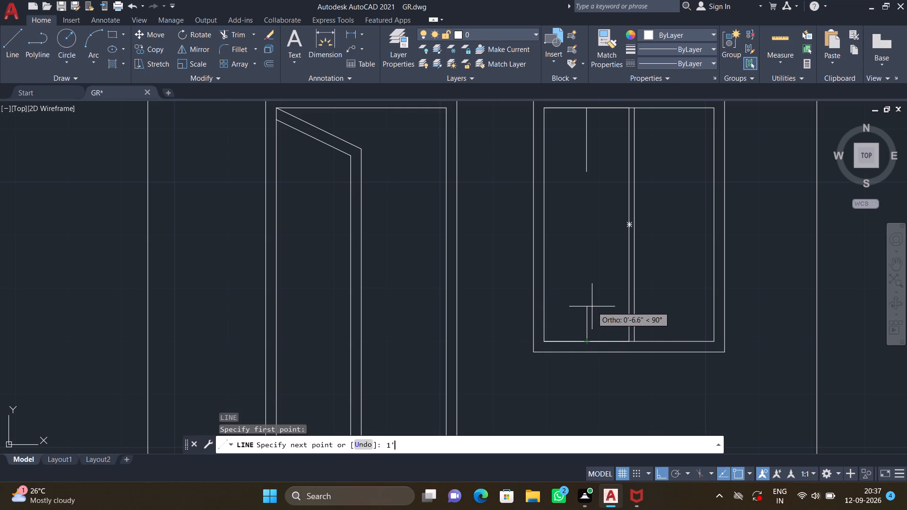
pyautogui.press('Return')
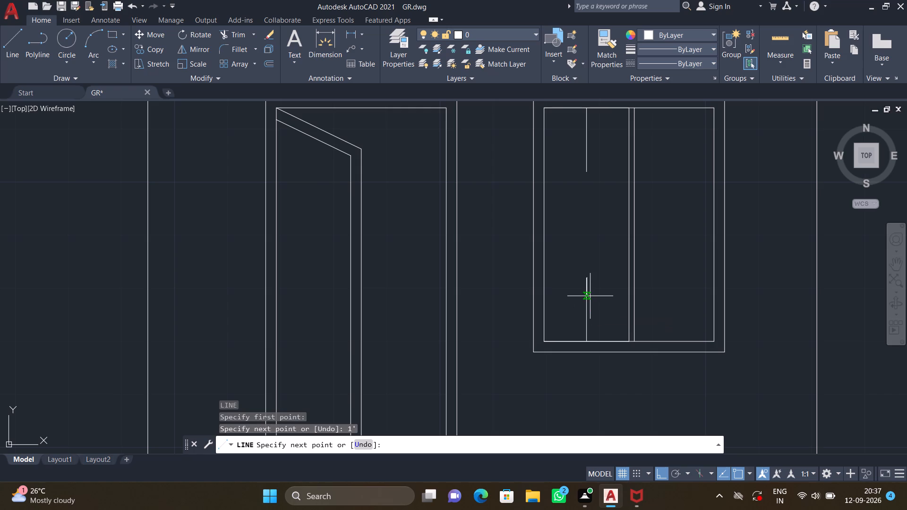
pyautogui.press('Return')
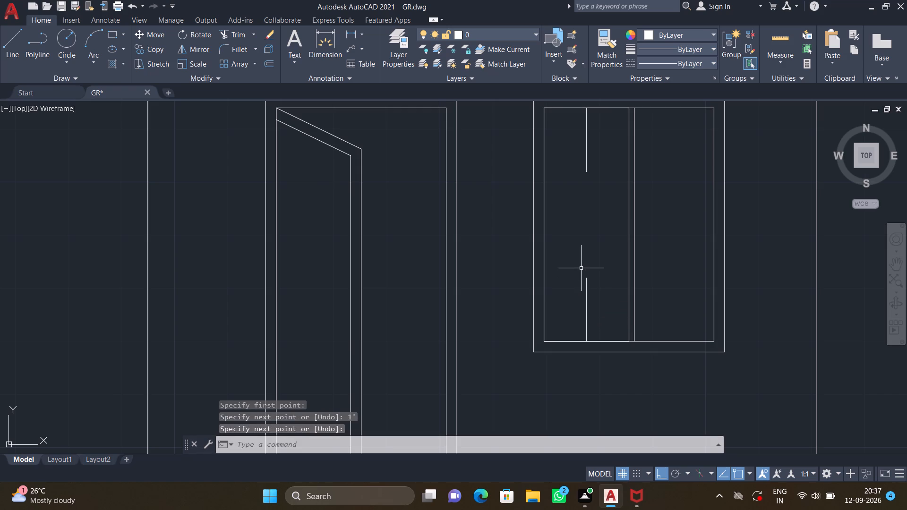
# Erase the helper lines along the top and bottom edges of the window's left pane.
pyautogui.scroll(1, 544, 251)
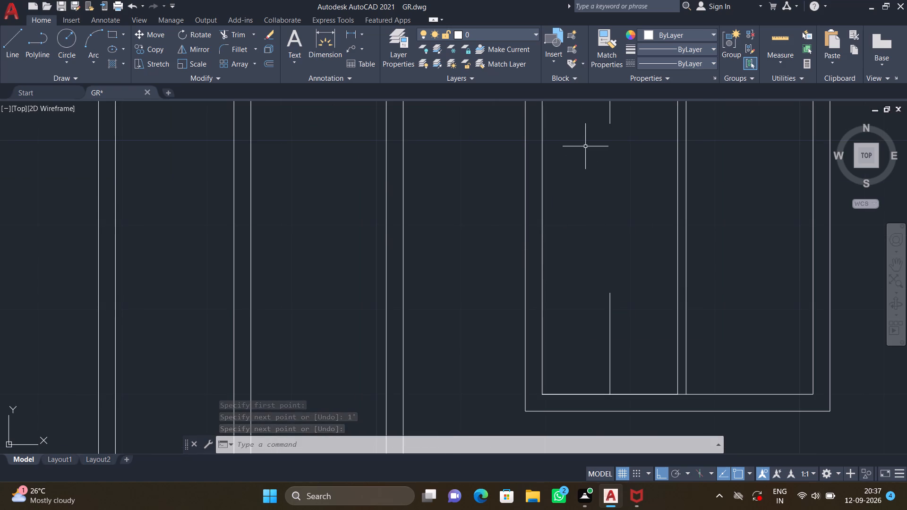
pyautogui.moveTo(585, 145); pyautogui.dragTo(493, 186, button='middle')
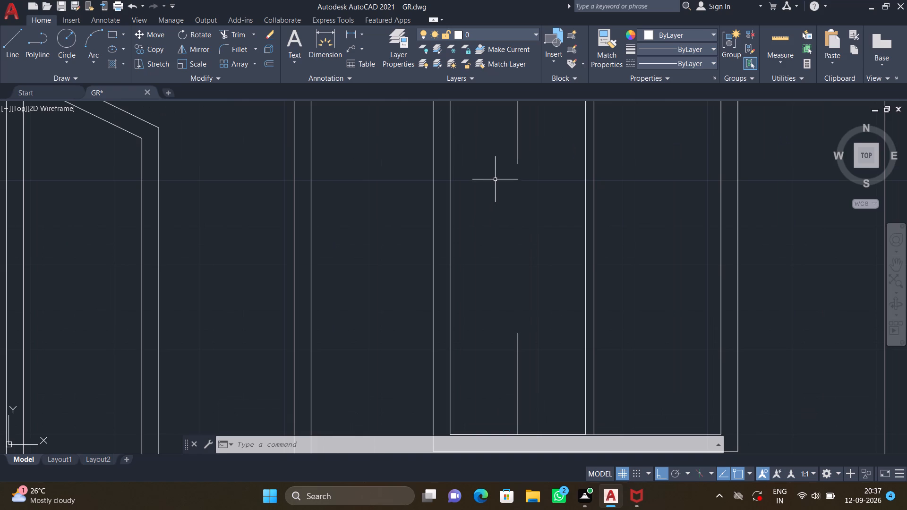
pyautogui.scroll(-2, 513, 188)
pyautogui.scroll(1, 515, 137)
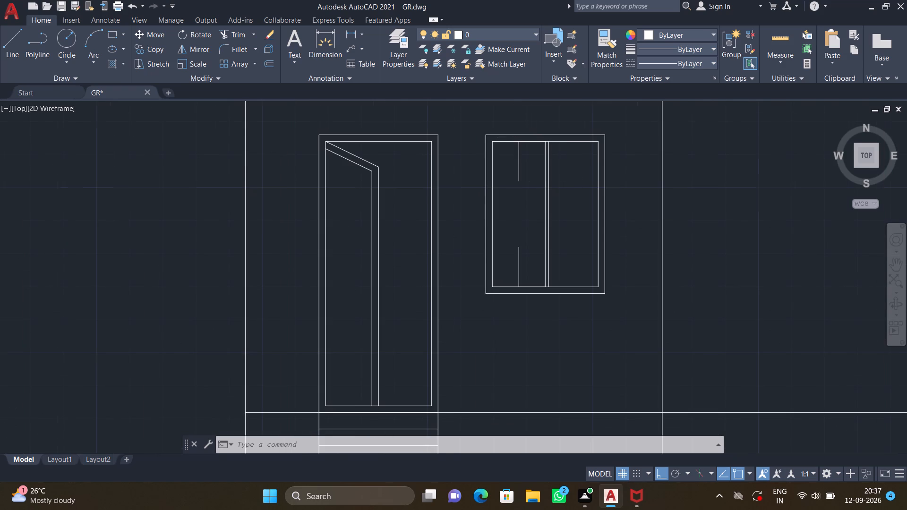
pyautogui.scroll(1, 515, 137)
pyautogui.click(517, 148)
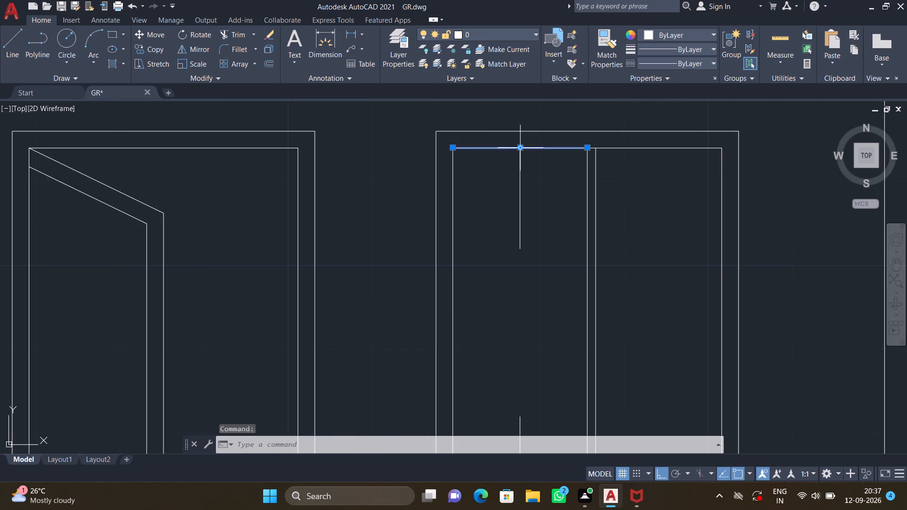
pyautogui.press('Delete')
pyautogui.scroll(-2, 529, 169)
pyautogui.scroll(1, 522, 315)
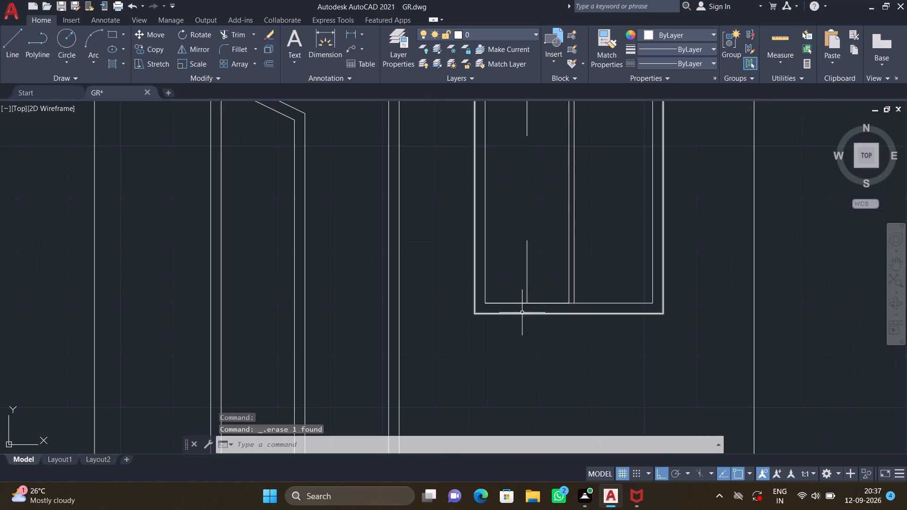
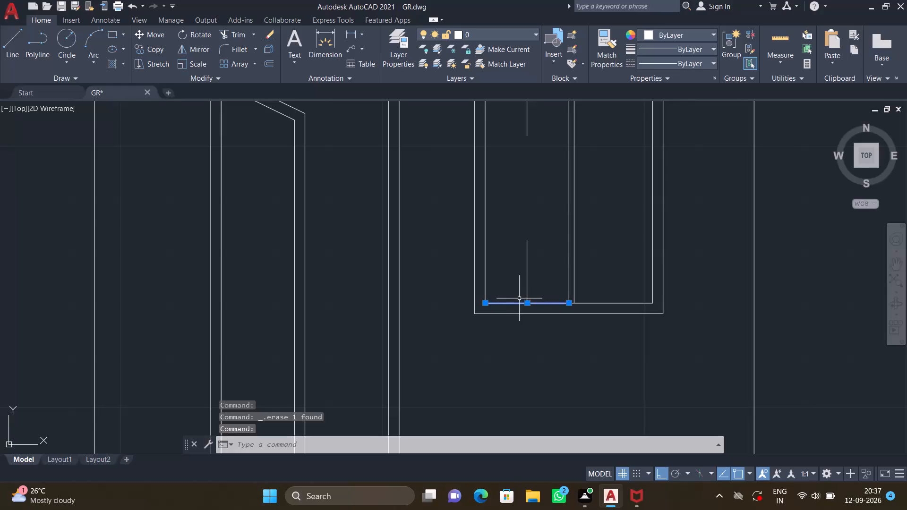
# Erase the selected helper line along the bottom of the window's left pane.
pyautogui.press('Delete')
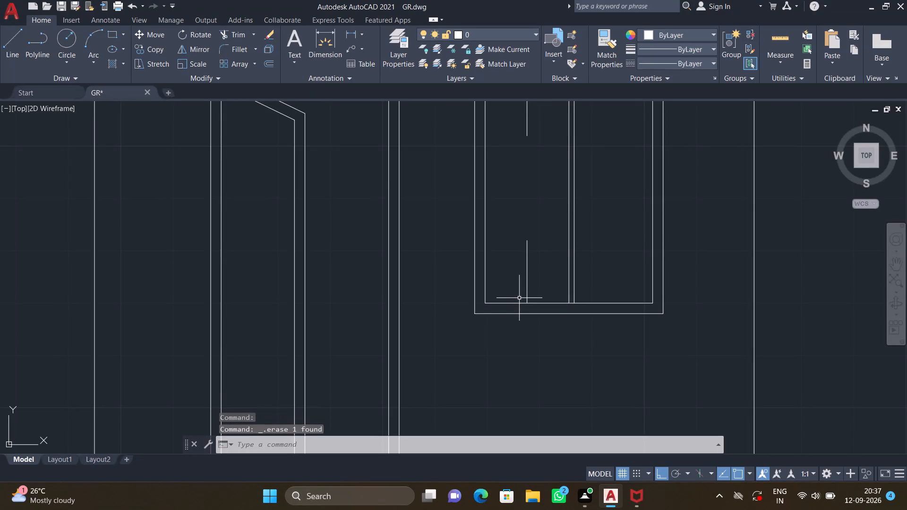
# Draw a 5" horizontal line inward from the left pane's outer edge, near the level of the upper vertical line's lower end.
pyautogui.scroll(-1, 519, 298)
pyautogui.moveTo(517, 204); pyautogui.dragTo(521, 217, button='middle')
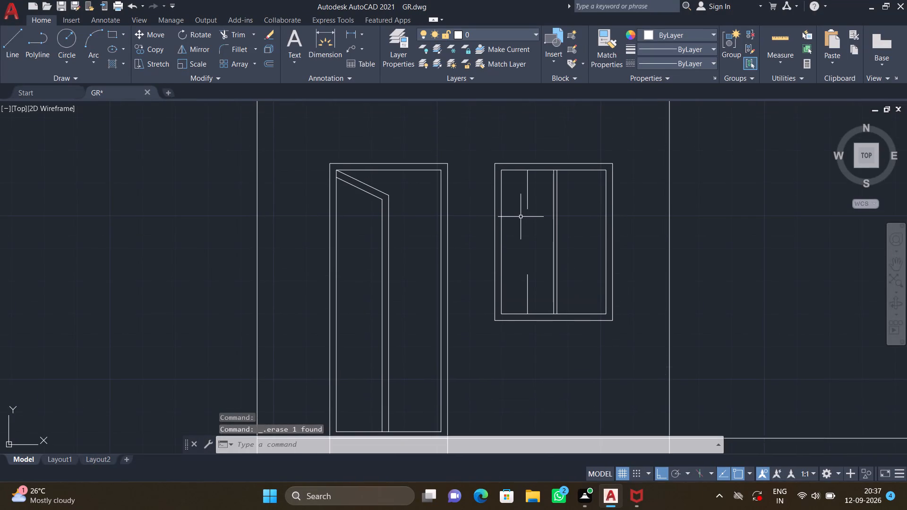
pyautogui.scroll(2, 521, 216)
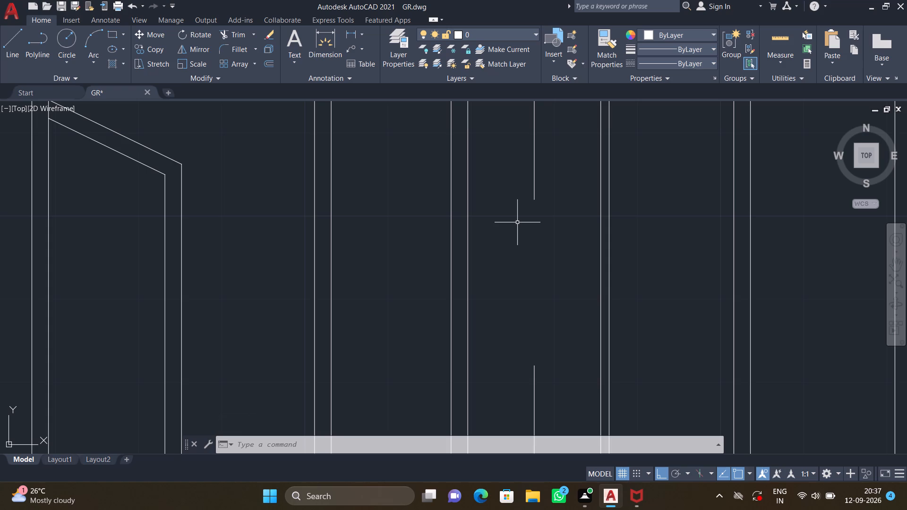
pyautogui.press('l')
pyautogui.press('Return')
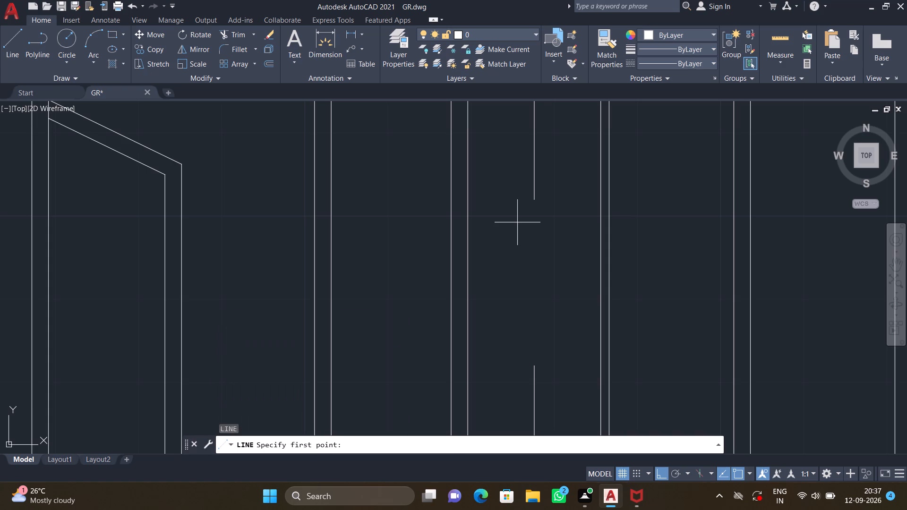
pyautogui.click(469, 203)
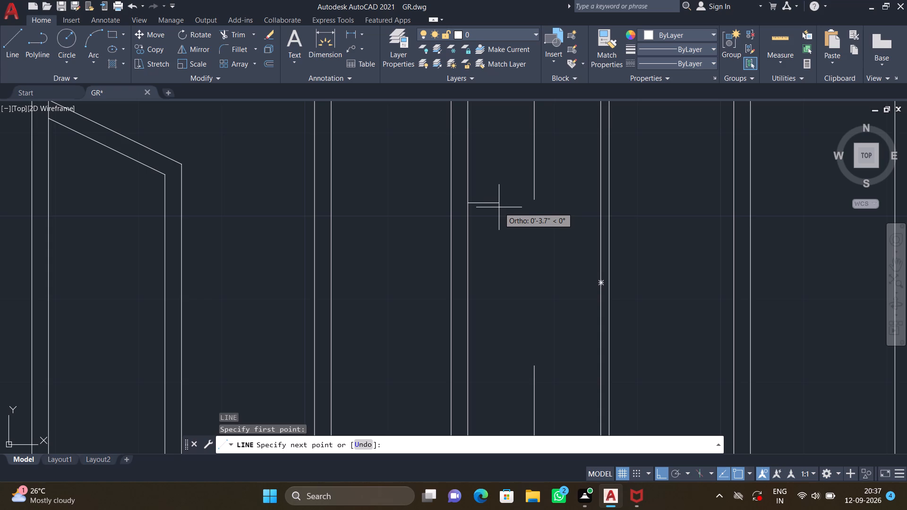
pyautogui.write('5"')
pyautogui.press('Return')
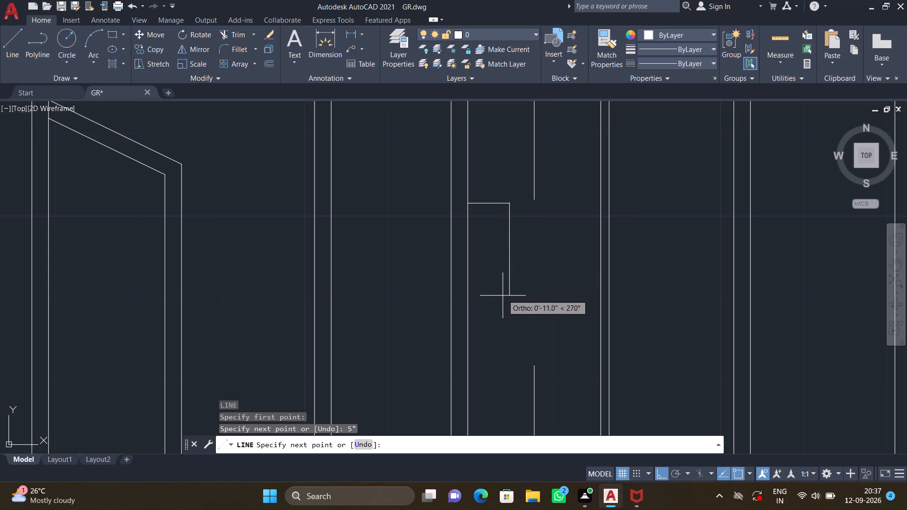
pyautogui.press('Return')
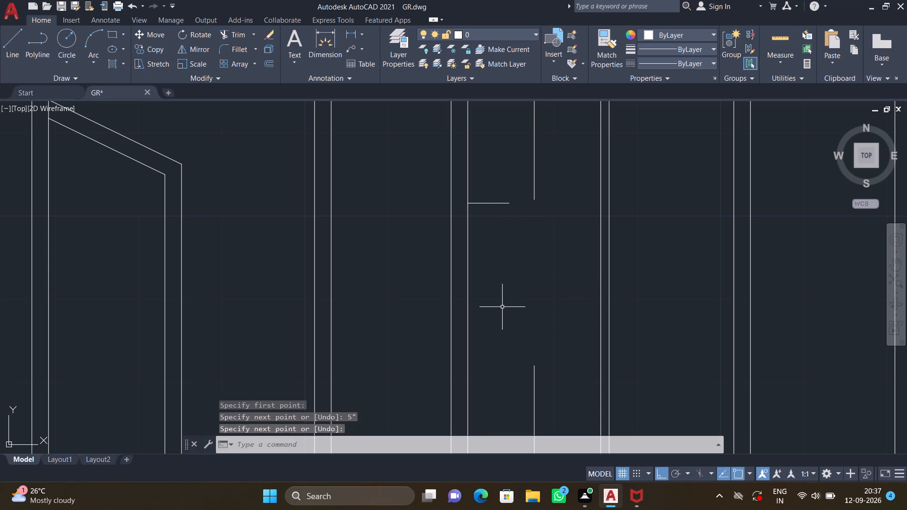
# Draw a helper line along the top of the window's right pane, from the mullion to the inner frame's corner.
pyautogui.scroll(-1, 511, 297)
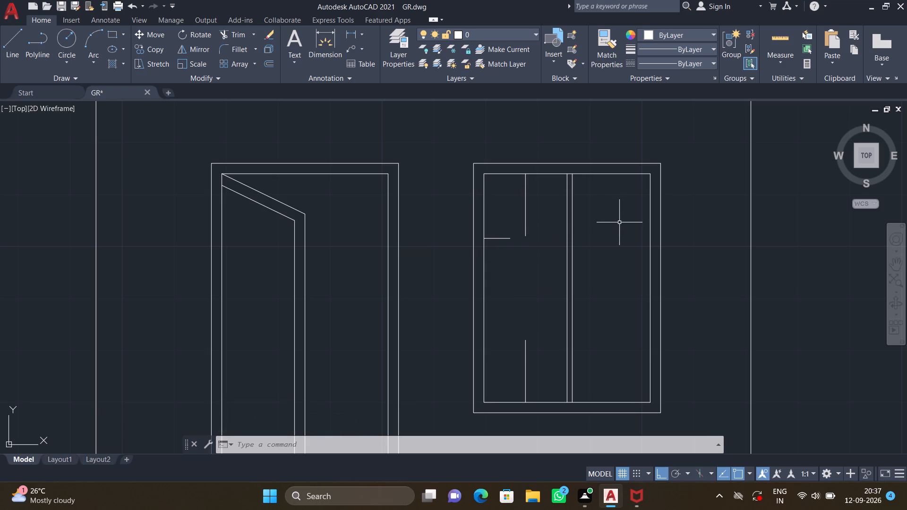
pyautogui.press('l')
pyautogui.press('Return')
pyautogui.scroll(1, 598, 186)
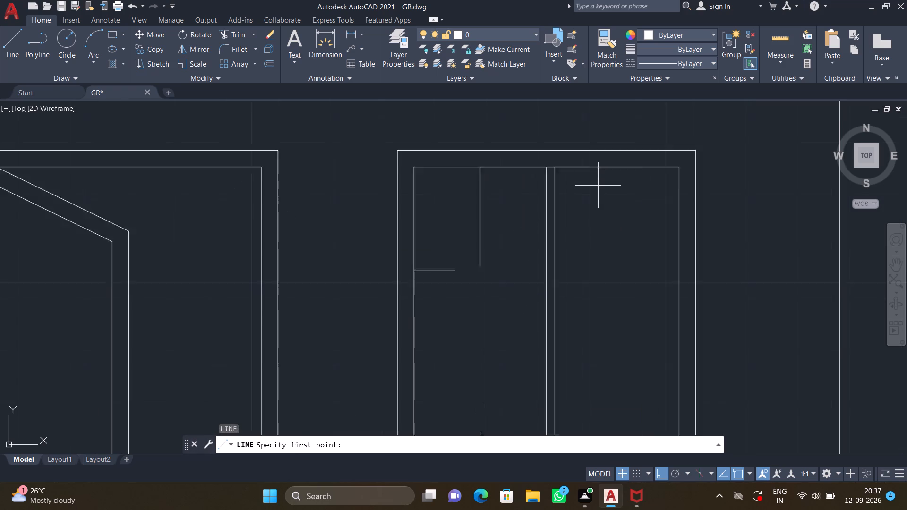
pyautogui.scroll(1, 598, 186)
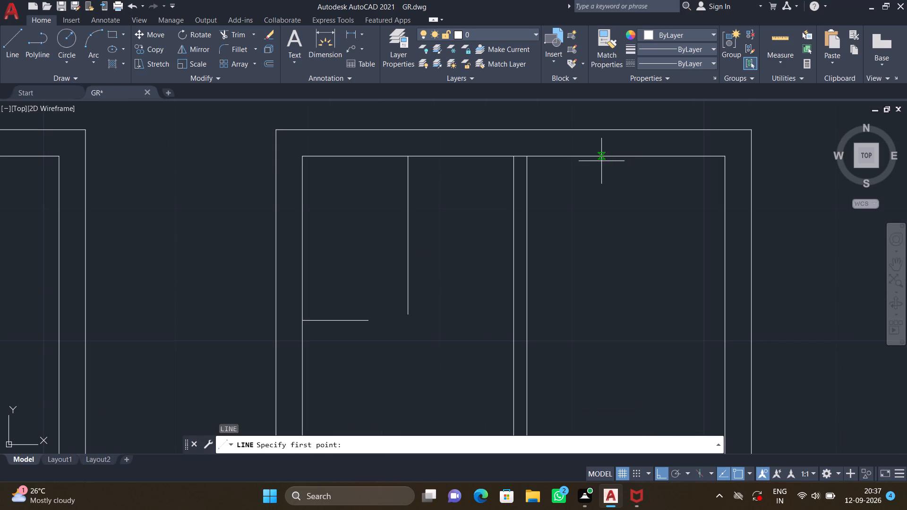
pyautogui.click(525, 157)
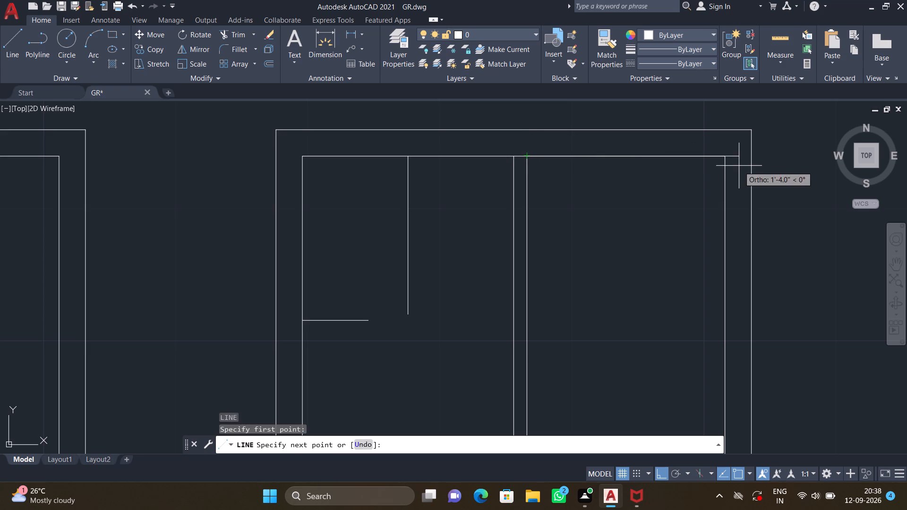
pyautogui.click(727, 160)
pyautogui.press('Return')
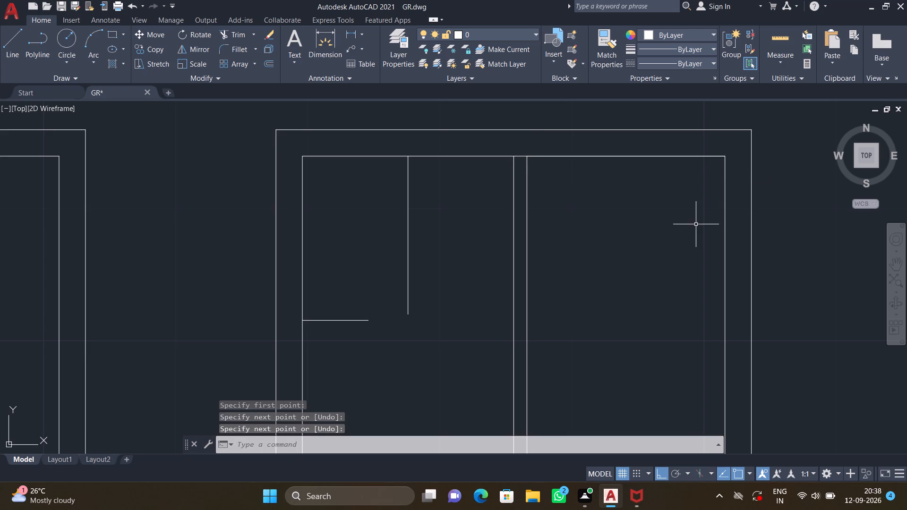
# Draw a 1' vertical line downward from the midpoint of the right pane's top helper line.
pyautogui.press('l')
pyautogui.press('Return')
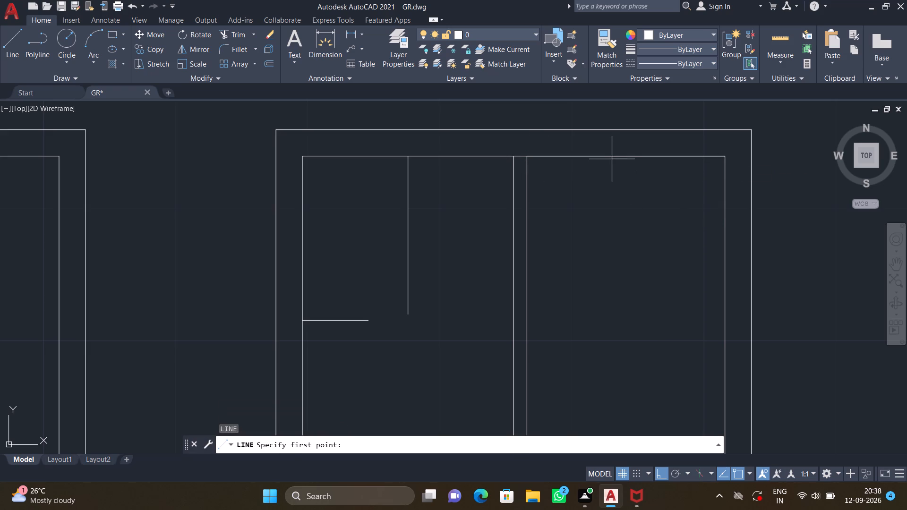
pyautogui.click(623, 155)
pyautogui.write("1'")
pyautogui.press('Return')
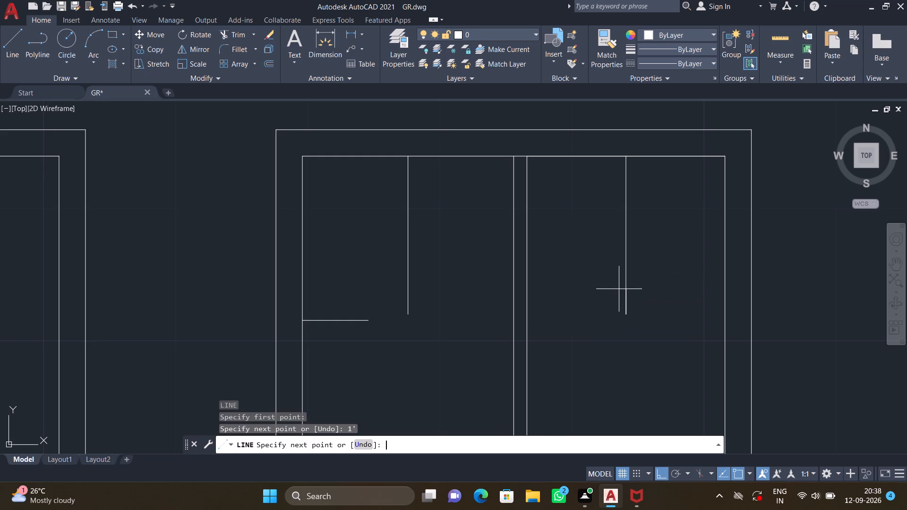
pyautogui.press('Return')
# Erase the helper line along the top of the window's right pane.
pyautogui.scroll(-3, 619, 290)
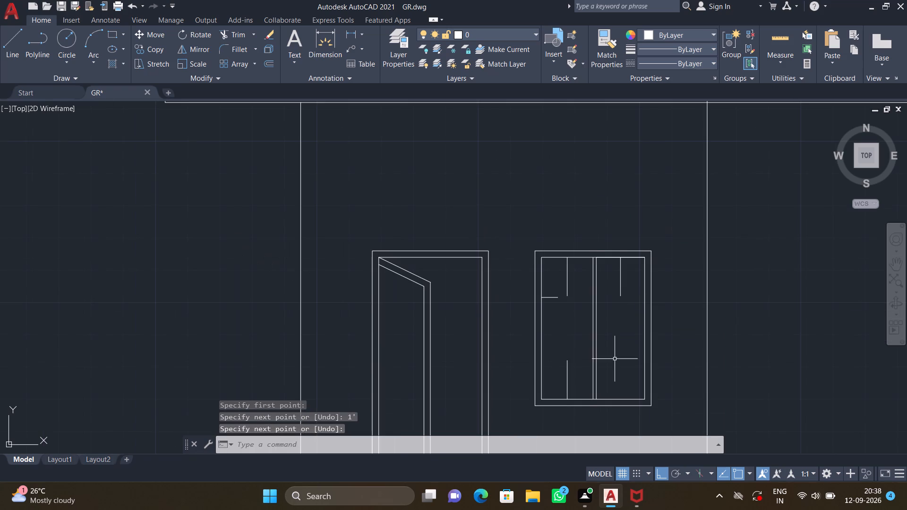
pyautogui.moveTo(615, 359); pyautogui.dragTo(594, 268, button='middle')
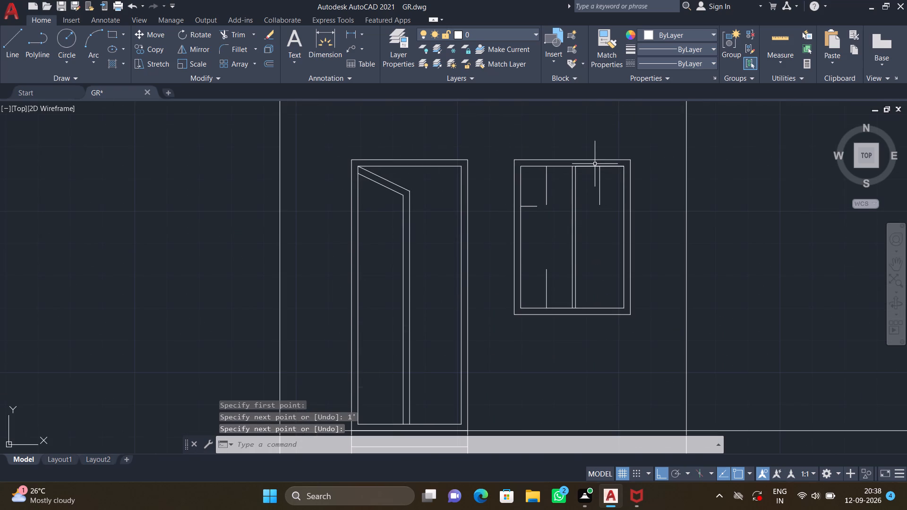
pyautogui.click(597, 166)
pyautogui.press('Delete')
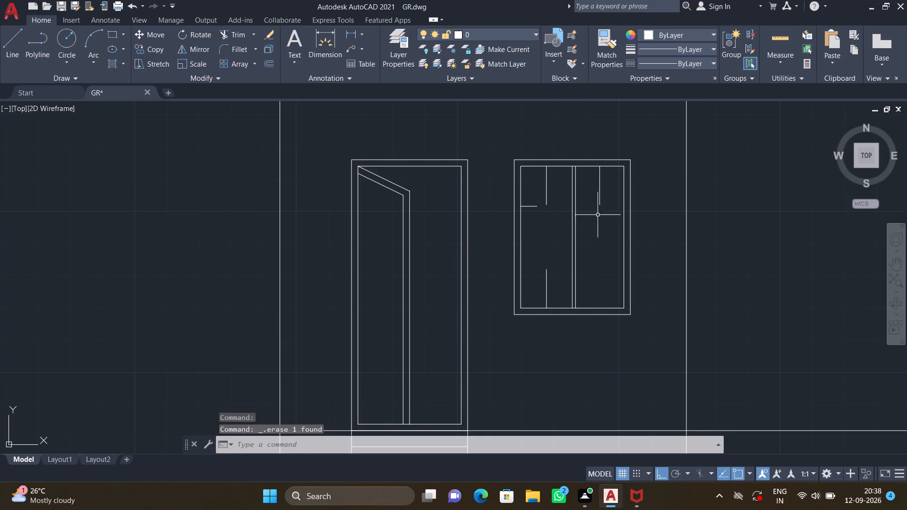
# Draw a helper line along the bottom of the window's right pane, from the mullion to the inner frame's corner.
pyautogui.press('l')
pyautogui.press('Return')
pyautogui.scroll(1, 584, 306)
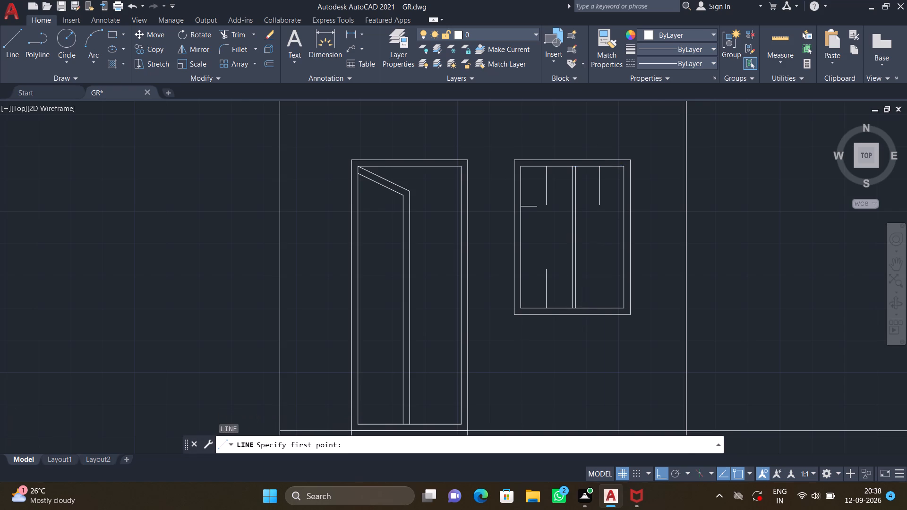
pyautogui.scroll(3, 588, 308)
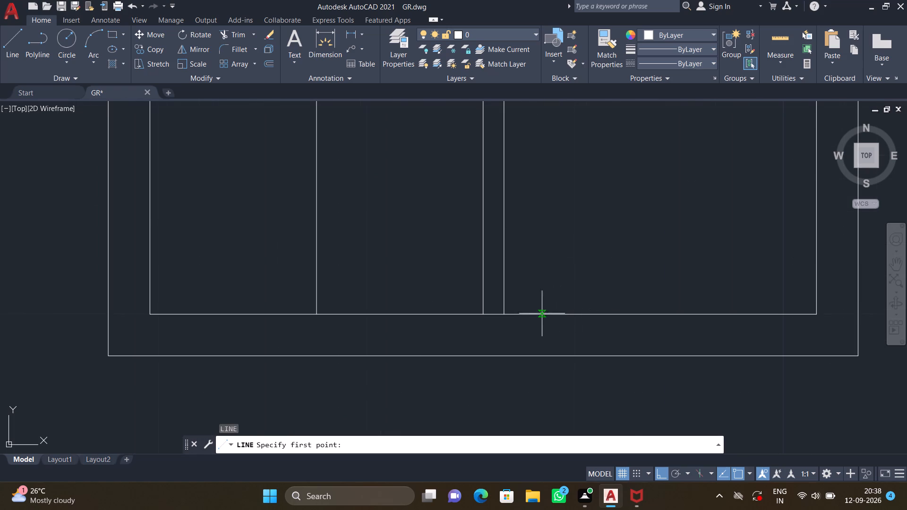
pyautogui.click(504, 313)
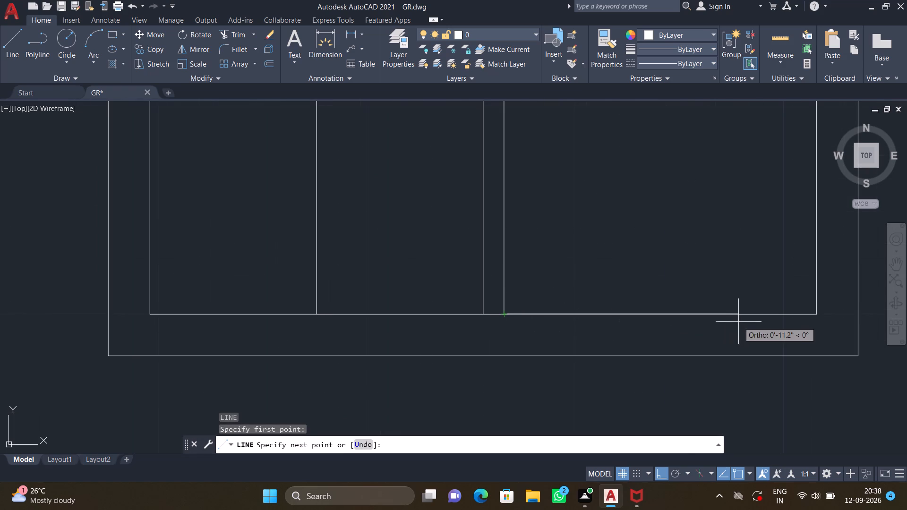
pyautogui.click(818, 314)
pyautogui.press('Return')
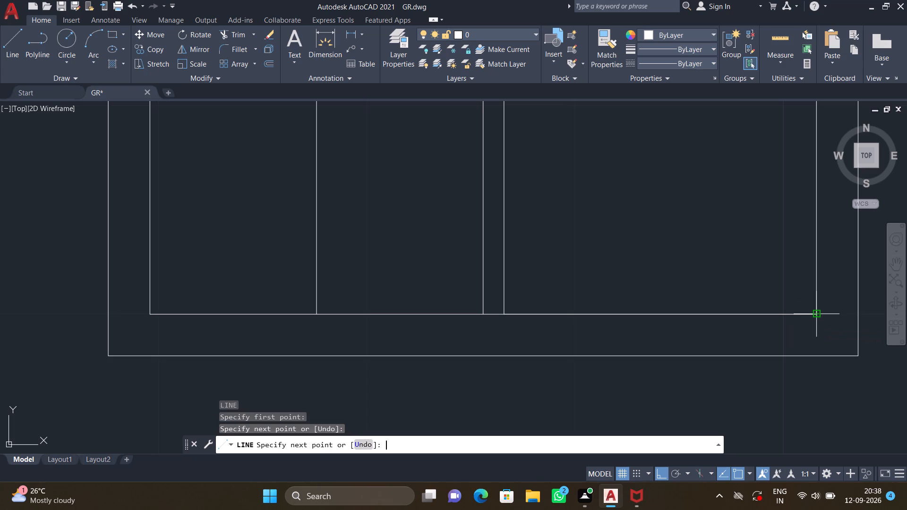
# Draw a 1' vertical line upward from the midpoint of the right pane's bottom helper line.
pyautogui.press('l')
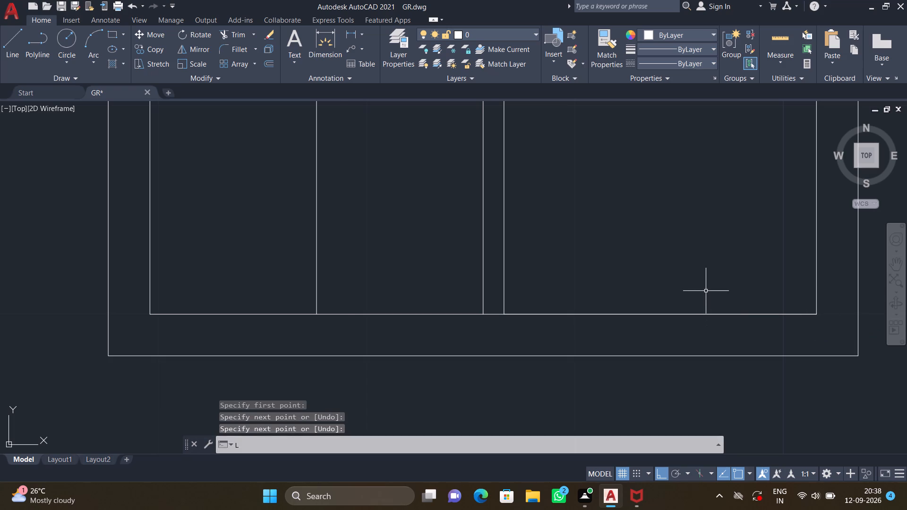
pyautogui.press('Return')
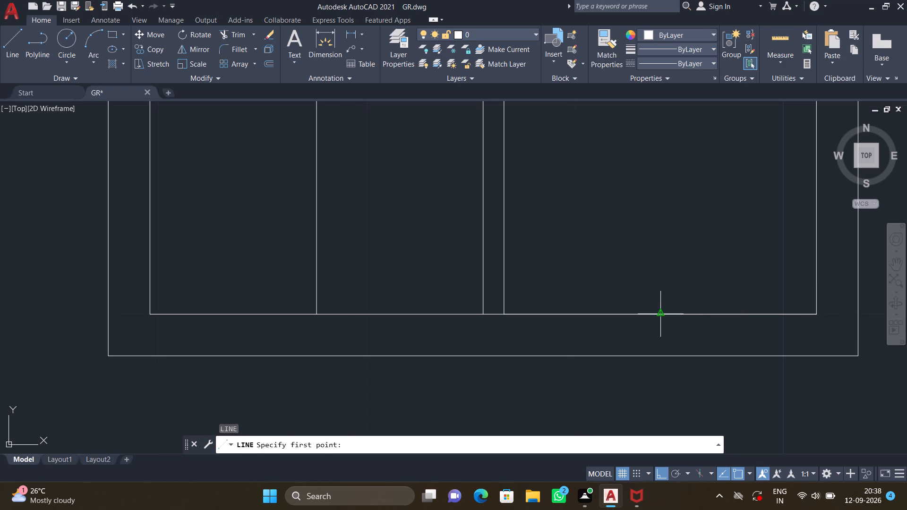
pyautogui.click(662, 312)
pyautogui.scroll(-1, 662, 267)
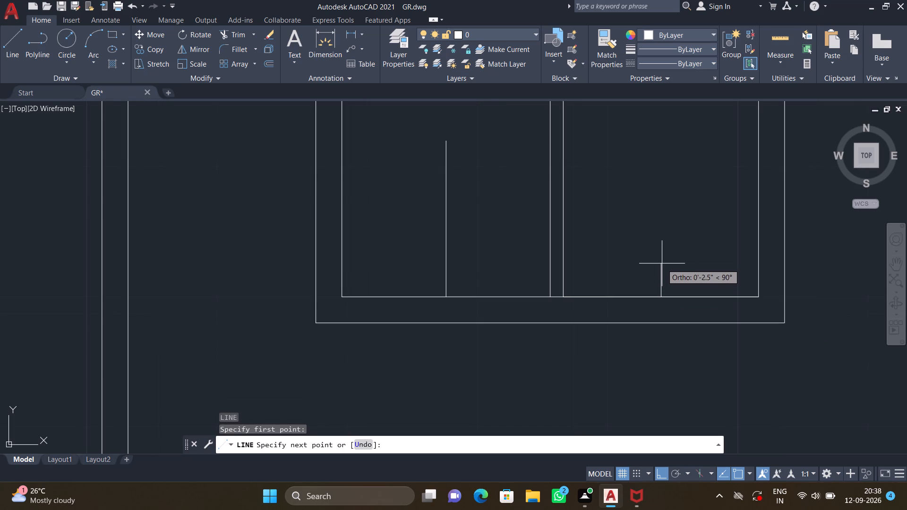
pyautogui.moveTo(661, 257); pyautogui.dragTo(659, 316, button='middle')
pyautogui.write("1'")
pyautogui.press('Return')
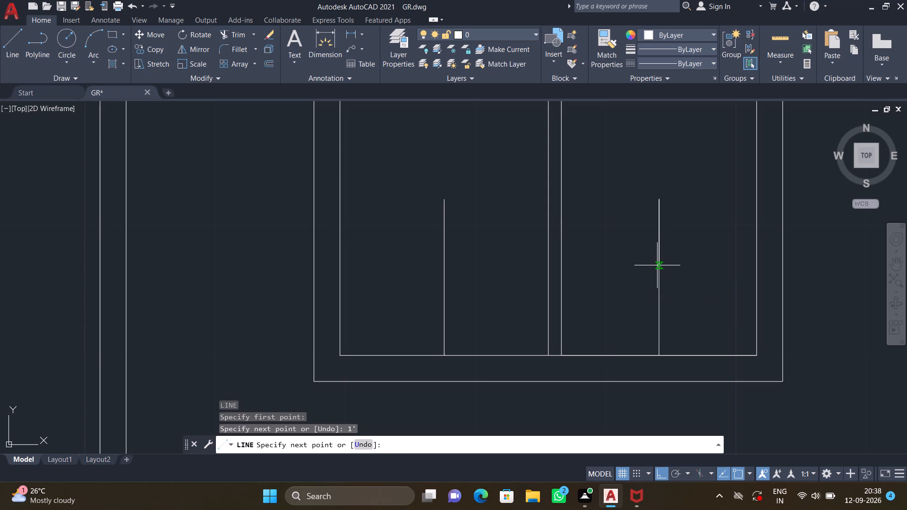
pyautogui.press('Return')
# Erase the helper line along the bottom of the window's right pane.
pyautogui.scroll(-2, 657, 263)
pyautogui.moveTo(652, 212); pyautogui.dragTo(651, 213, button='middle')
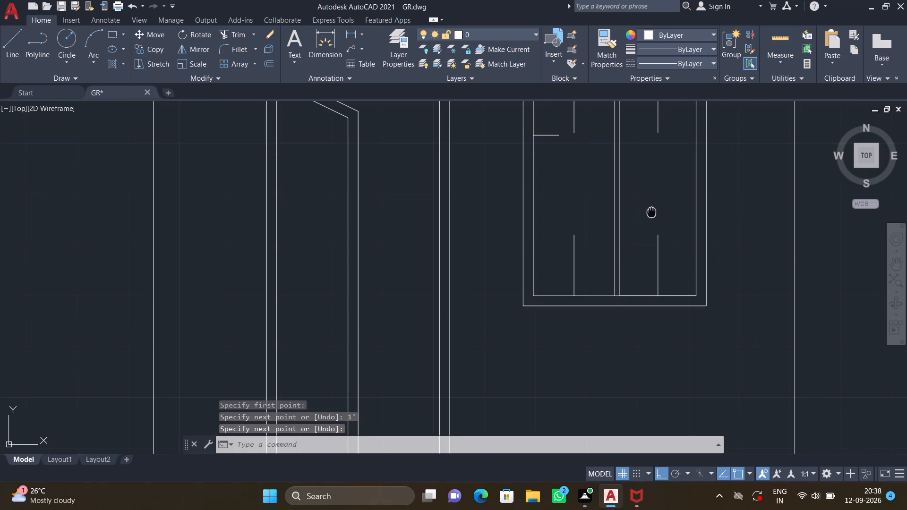
pyautogui.moveTo(651, 213); pyautogui.dragTo(629, 293, button='middle')
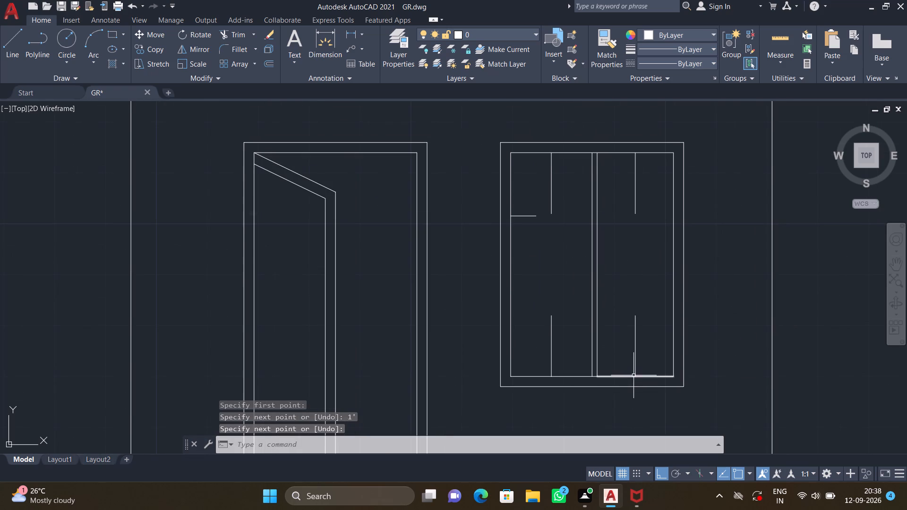
pyautogui.click(633, 375)
pyautogui.press('Delete')
# Draw a 5" horizontal line from the mullion into the right pane, near the level of the upper vertical line's lower end.
pyautogui.scroll(2, 617, 296)
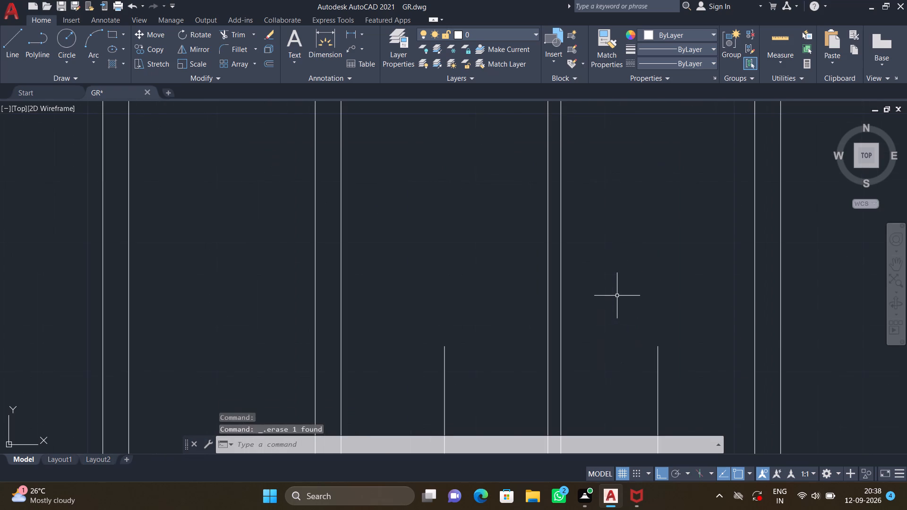
pyautogui.scroll(-2, 591, 224)
pyautogui.scroll(2, 598, 174)
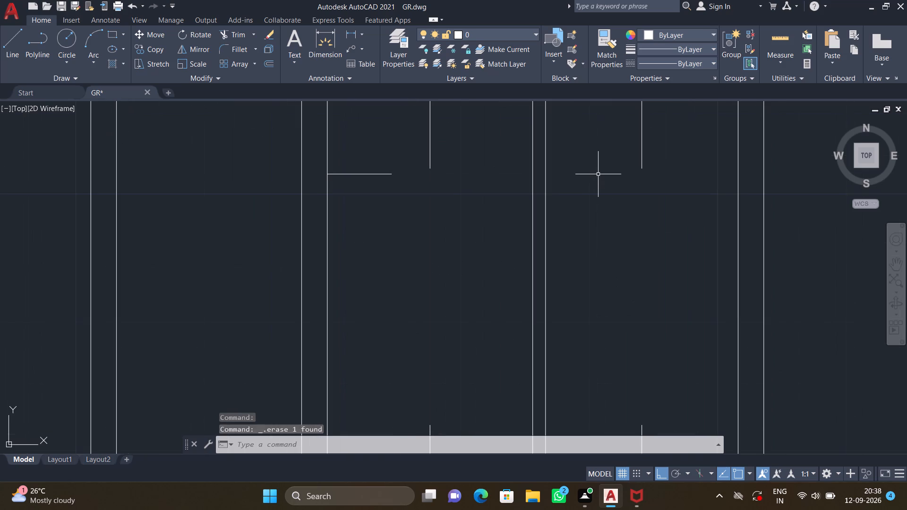
pyautogui.press('l')
pyautogui.press('Return')
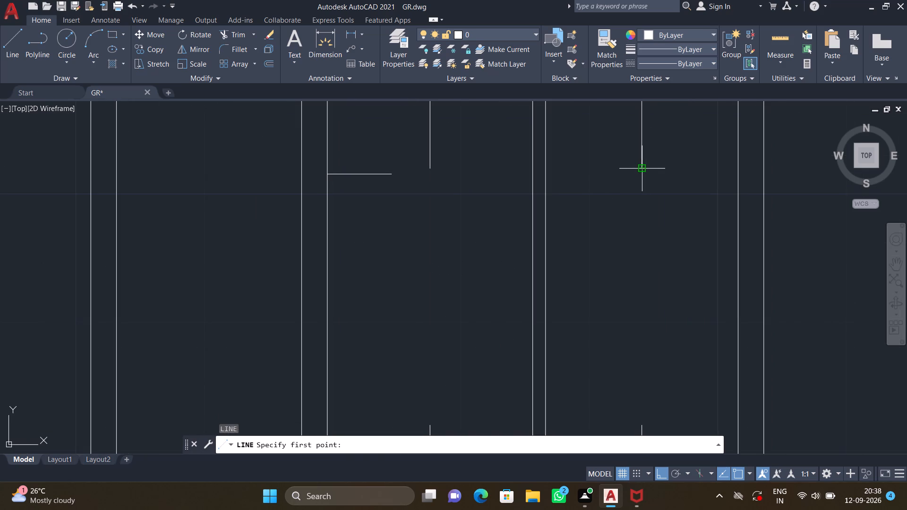
pyautogui.click(544, 171)
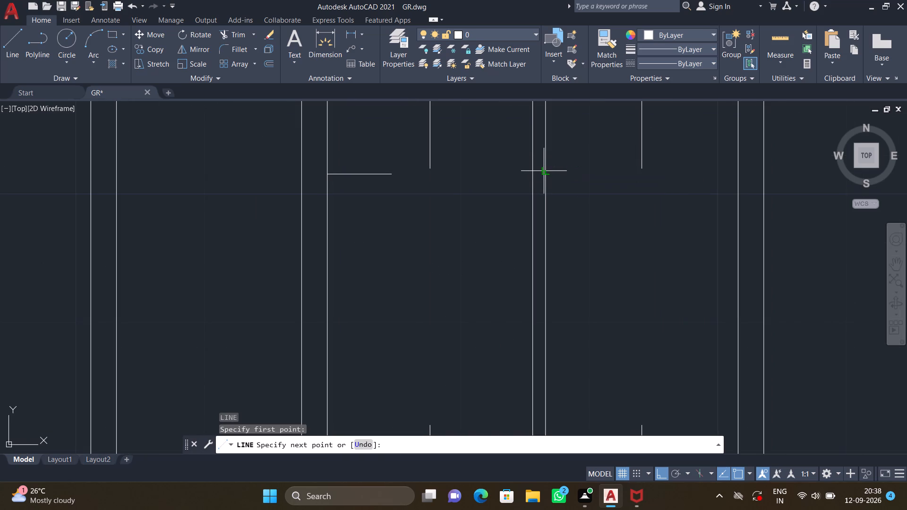
pyautogui.write('5"')
pyautogui.press('Return')
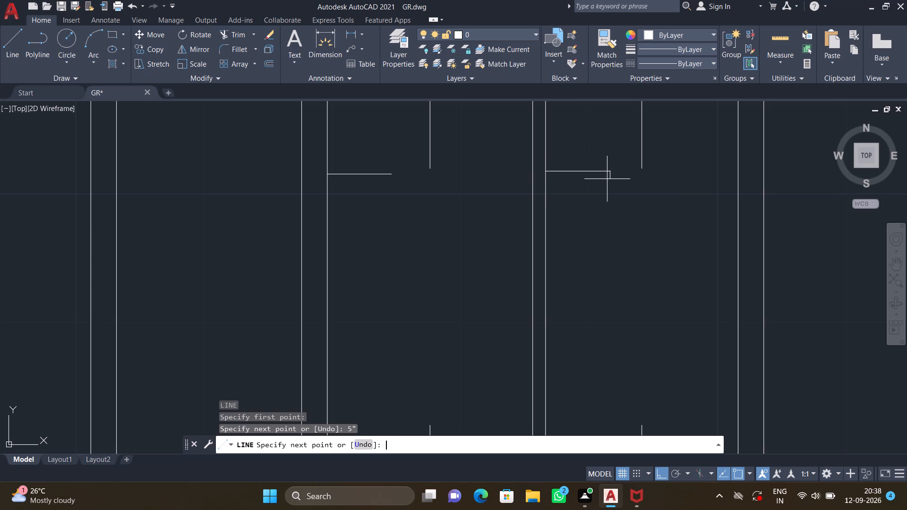
pyautogui.press('Return')
pyautogui.scroll(-2, 608, 180)
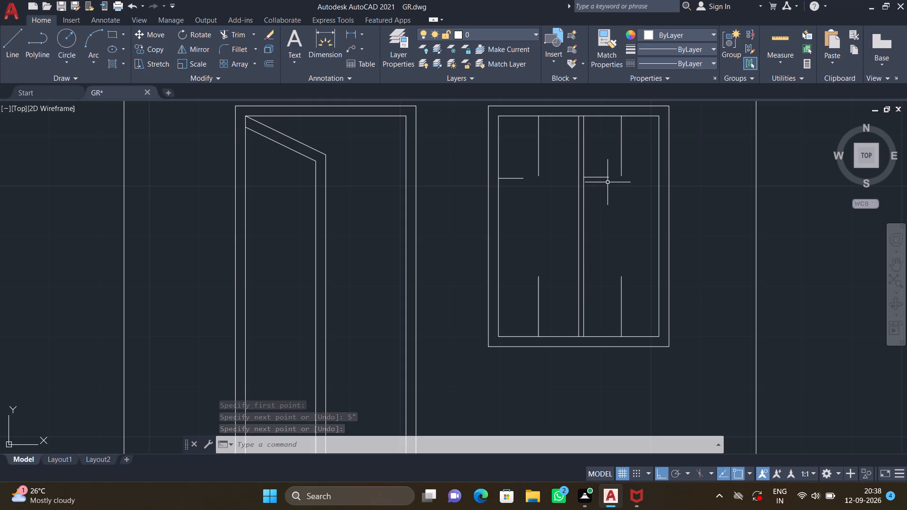
pyautogui.scroll(2, 530, 187)
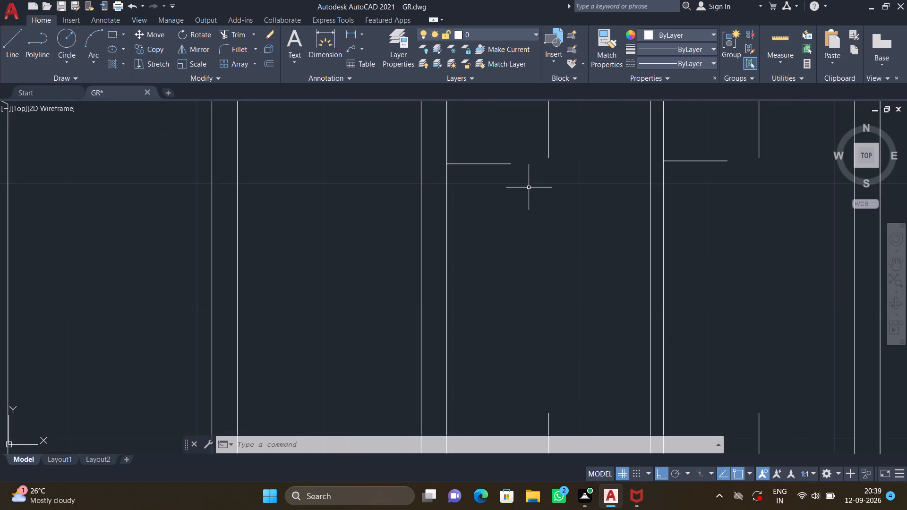
# Draw an upright rectangle in the window's left pane, from the 5" horizontal line's free end down to the lower vertical line's top level.
pyautogui.write('REC')
pyautogui.press('Return')
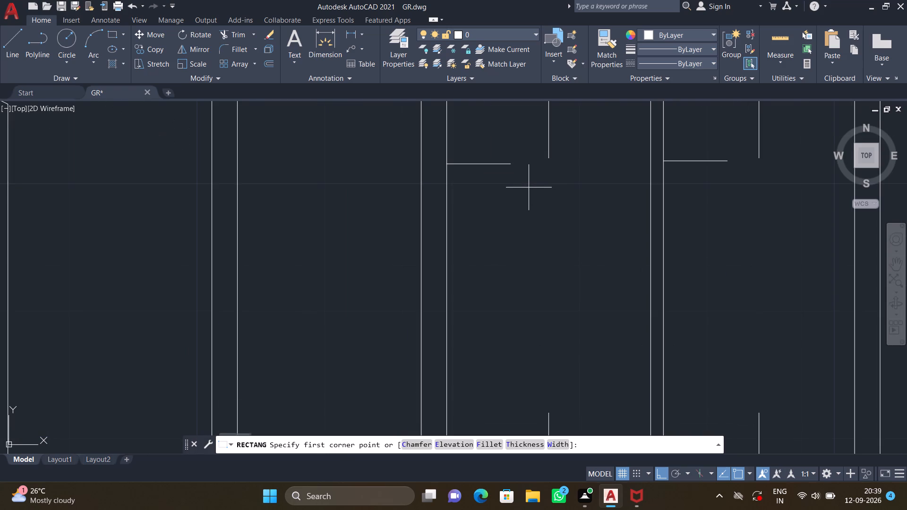
pyautogui.click(511, 166)
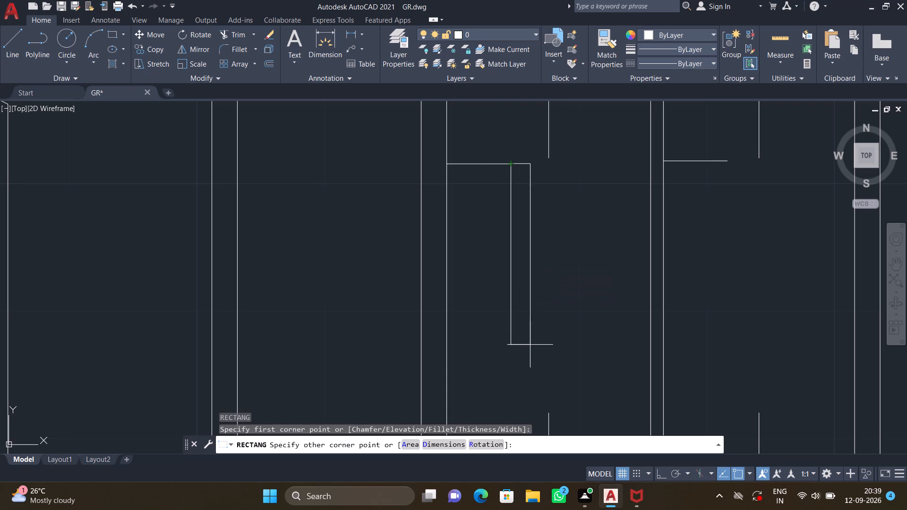
pyautogui.moveTo(582, 379); pyautogui.dragTo(589, 333, button='middle')
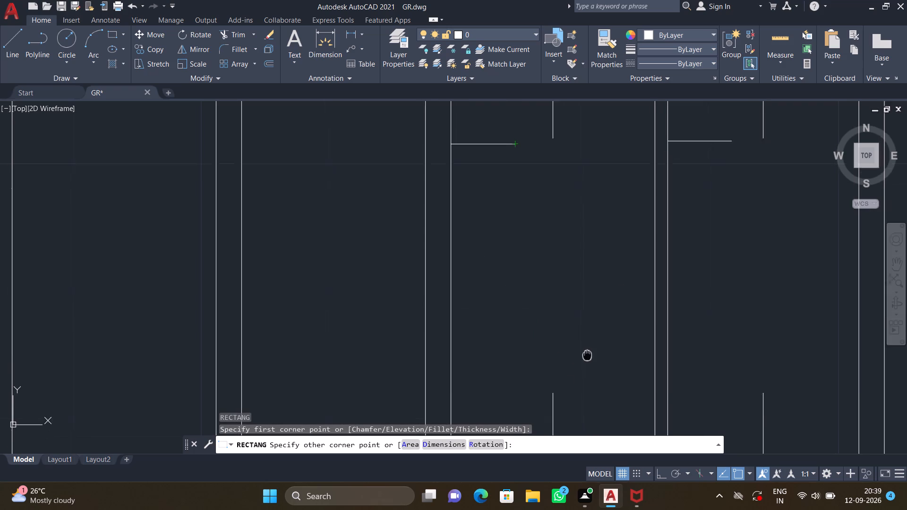
pyautogui.moveTo(589, 333); pyautogui.dragTo(590, 333, button='middle')
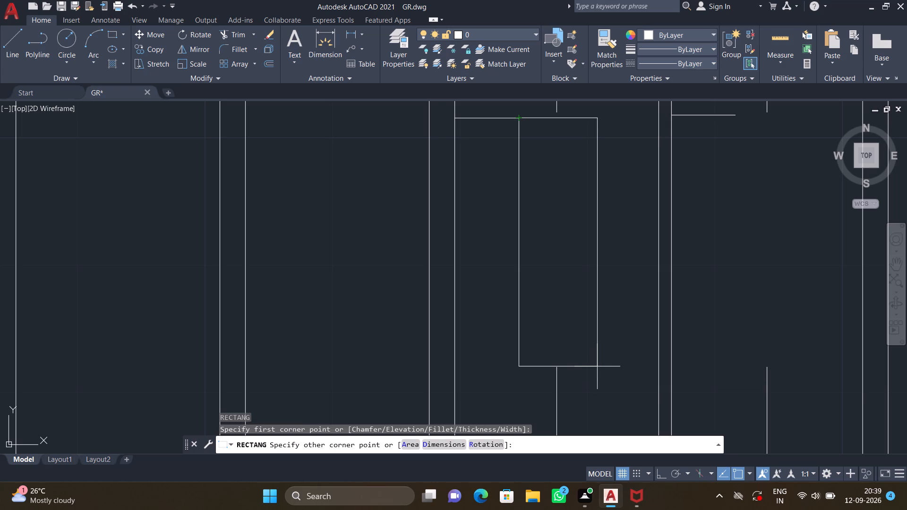
pyautogui.click(597, 366)
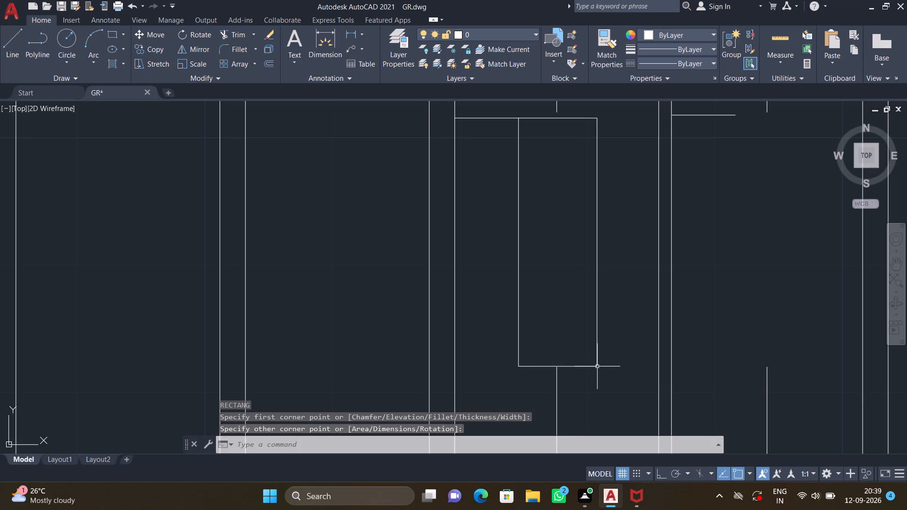
# Erase the upper vertical, horizontal and lower vertical helper lines around the rectangle in the window's left pane.
pyautogui.scroll(-2, 610, 356)
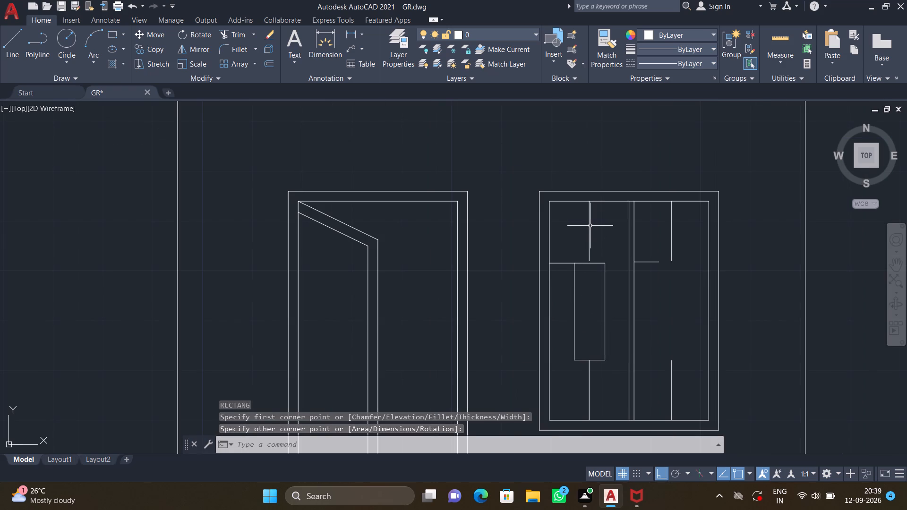
pyautogui.click(589, 225)
pyautogui.press('Delete')
pyautogui.scroll(1, 566, 274)
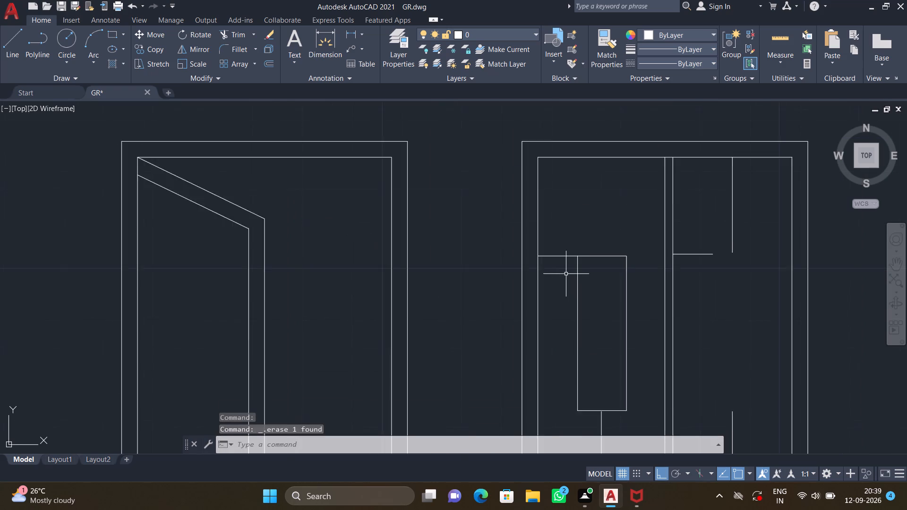
pyautogui.scroll(1, 566, 274)
pyautogui.click(551, 245)
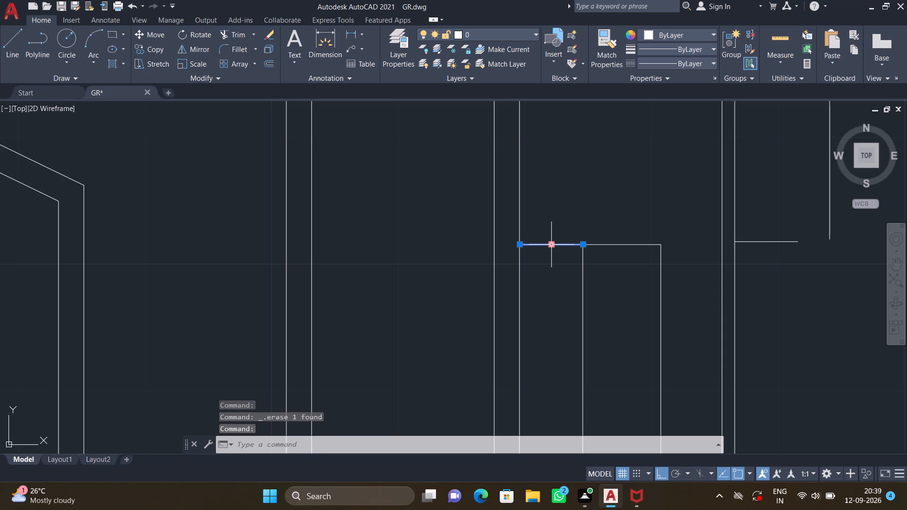
pyautogui.press('Delete')
pyautogui.scroll(-2, 554, 261)
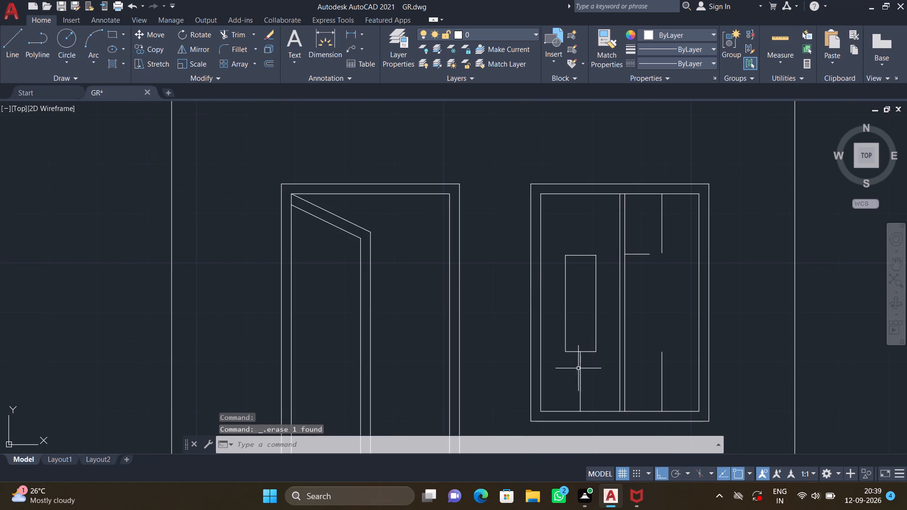
pyautogui.scroll(1, 581, 372)
pyautogui.click(578, 374)
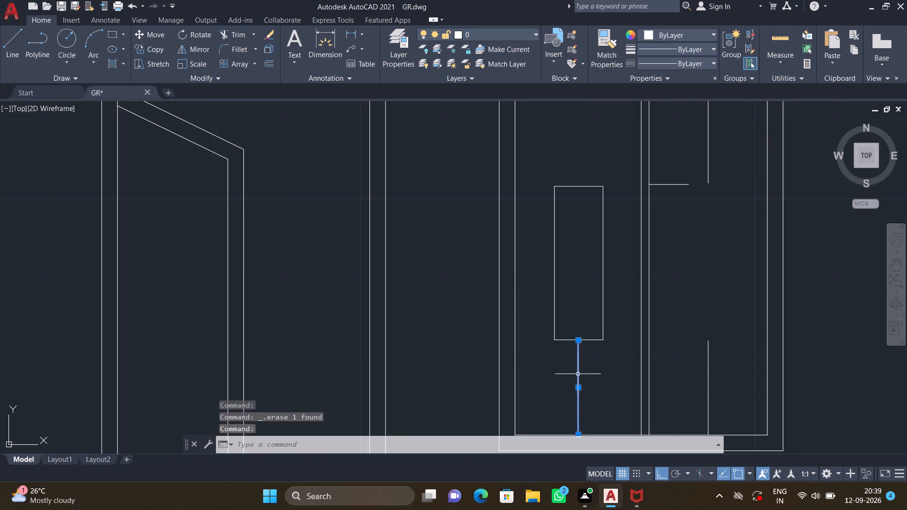
pyautogui.press('BackSpace')
pyautogui.press('Delete')
# Draw a matching rectangle in the window's right pane, from the horizontal line's free end down to the lower vertical line's top level.
pyautogui.scroll(-3, 580, 369)
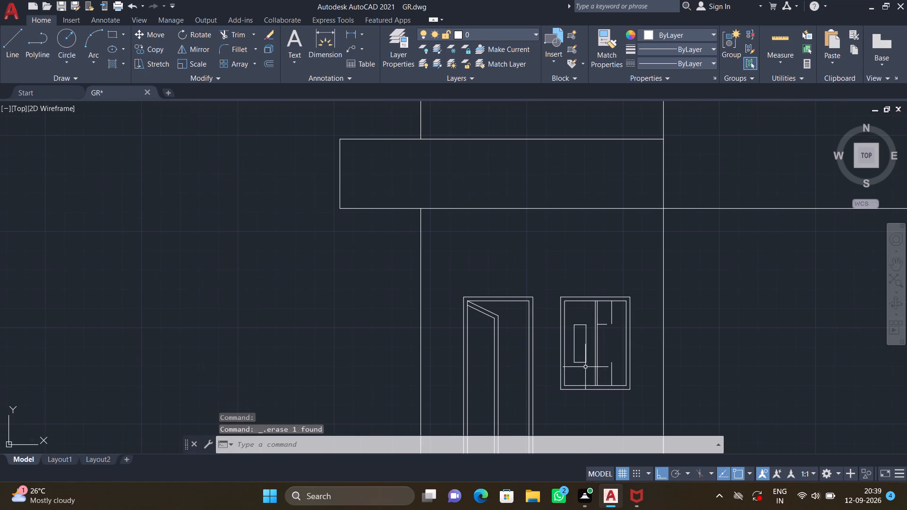
pyautogui.moveTo(605, 358); pyautogui.dragTo(553, 296, button='middle')
pyautogui.scroll(2, 561, 274)
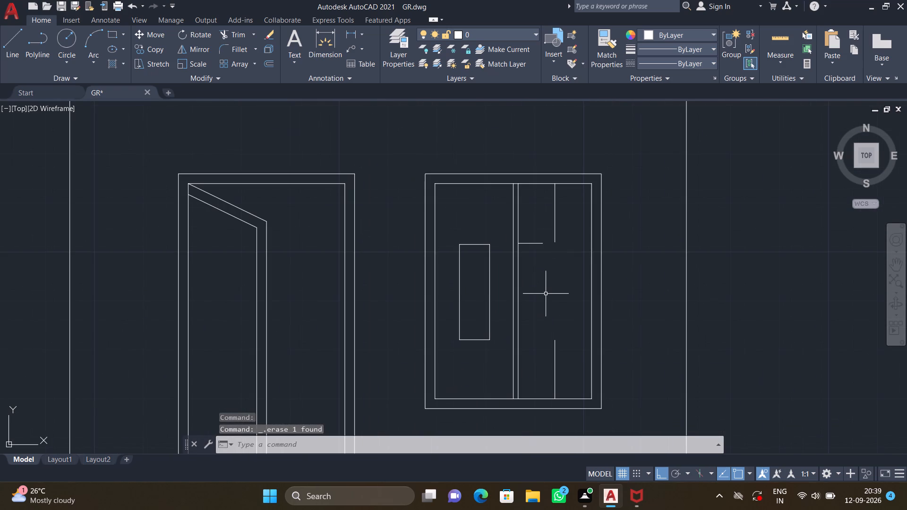
pyautogui.write('REC')
pyautogui.press('Return')
pyautogui.scroll(1, 547, 255)
pyautogui.click(538, 235)
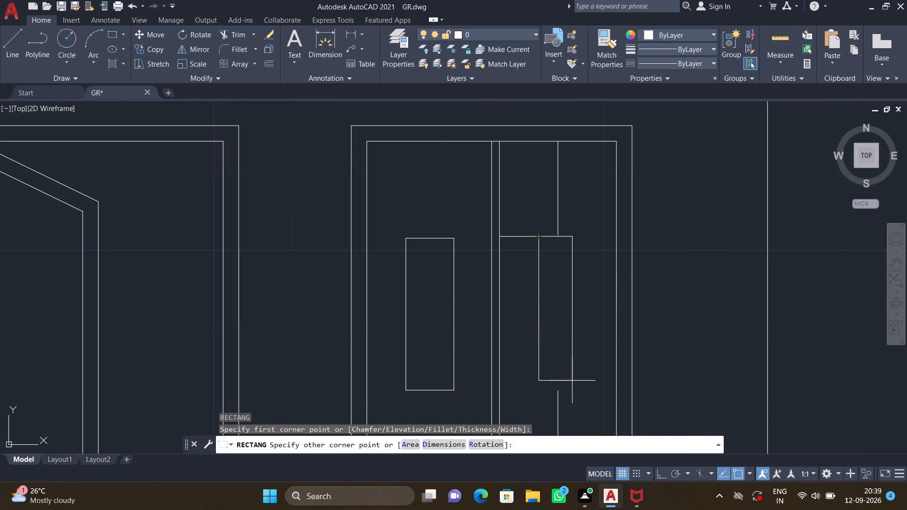
pyautogui.scroll(1, 573, 381)
pyautogui.moveTo(574, 381); pyautogui.dragTo(575, 342, button='middle')
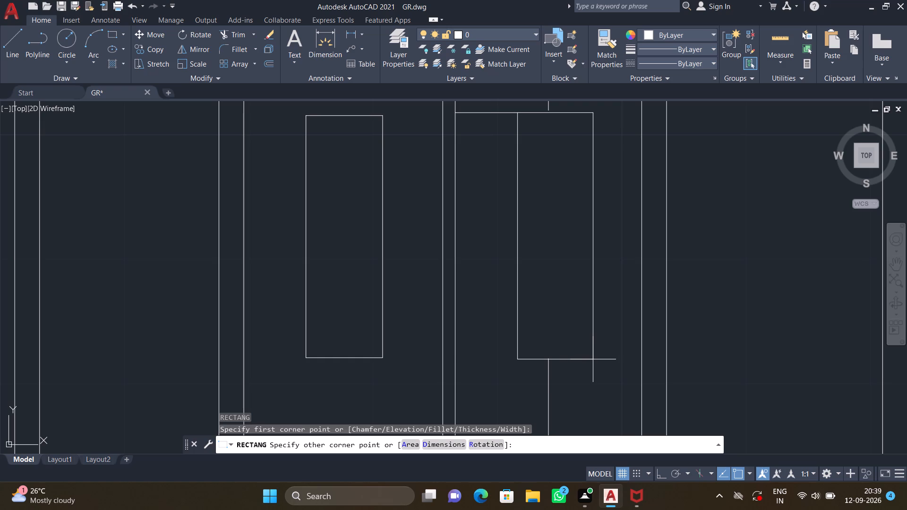
pyautogui.click(593, 359)
# Erase the horizontal, upper vertical and lower vertical helper lines around the rectangle in the window's right pane.
pyautogui.scroll(-1, 599, 331)
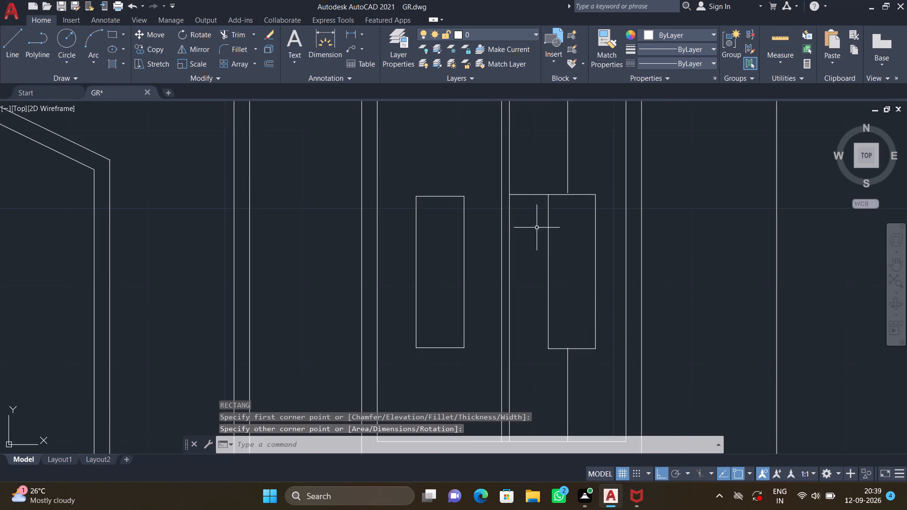
pyautogui.scroll(1, 533, 210)
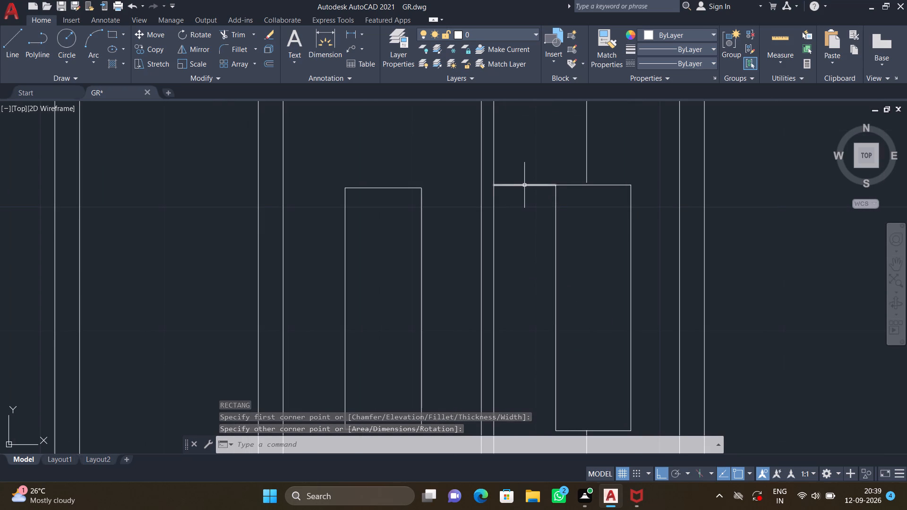
pyautogui.click(524, 185)
pyautogui.press('Delete')
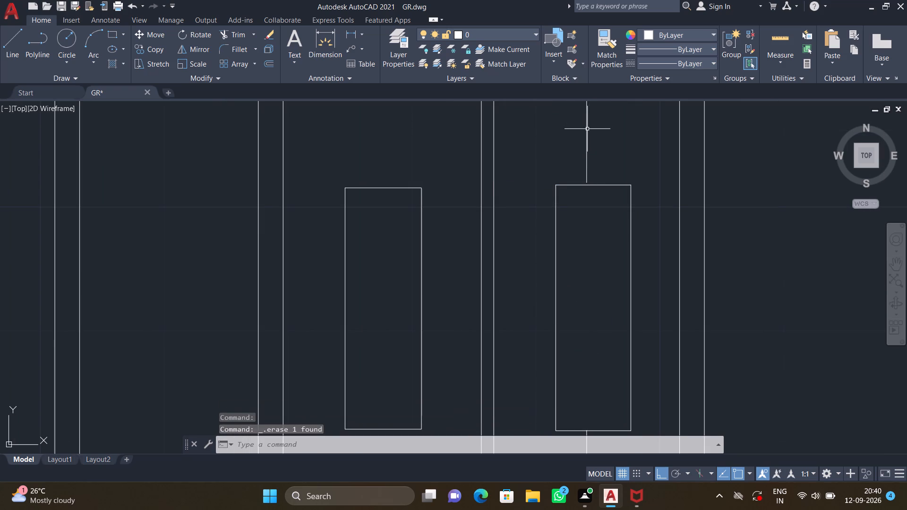
pyautogui.click(586, 130)
pyautogui.press('Delete')
pyautogui.scroll(-3, 592, 143)
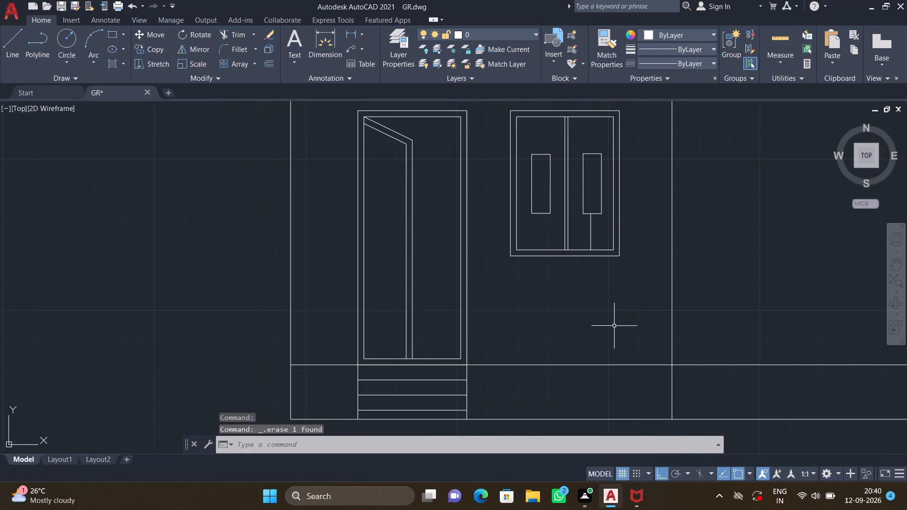
pyautogui.scroll(2, 590, 233)
pyautogui.click(584, 227)
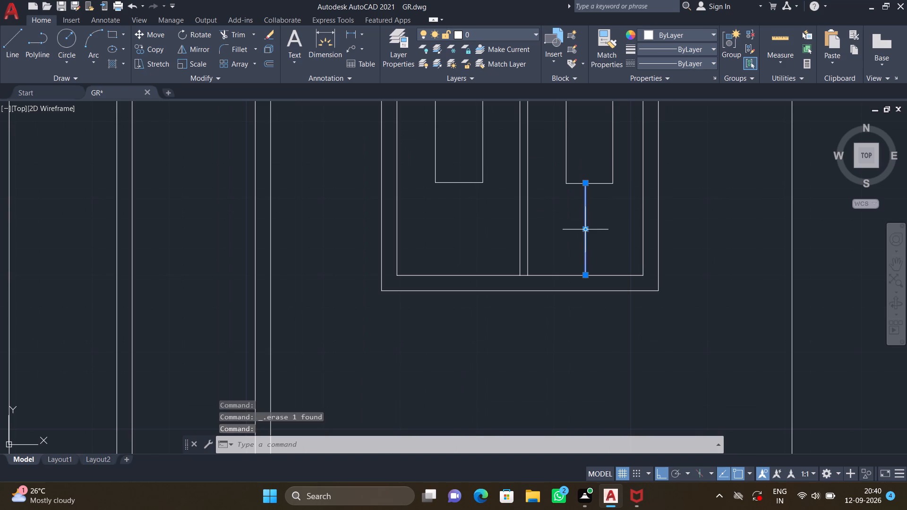
pyautogui.press('Delete')
# Offset the rectangles in both window panes inward by 1".
pyautogui.scroll(-2, 585, 222)
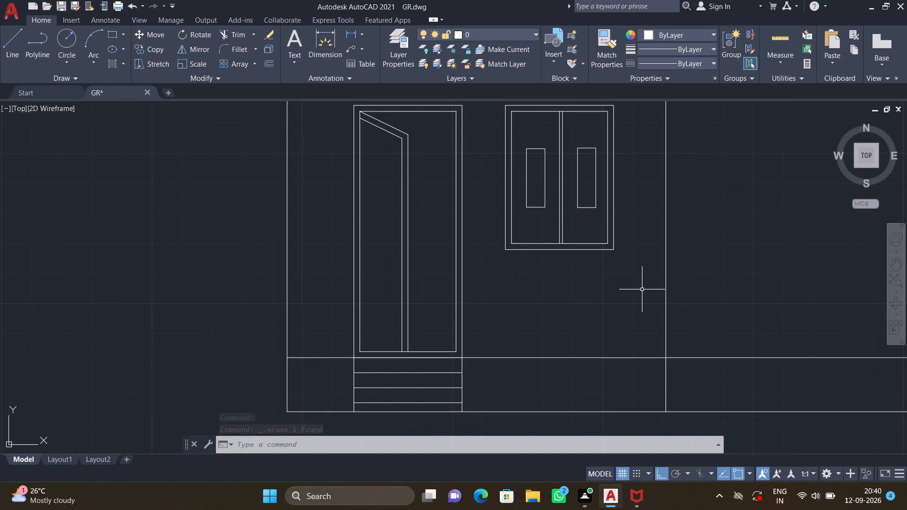
pyautogui.scroll(3, 536, 177)
pyautogui.scroll(-1, 536, 178)
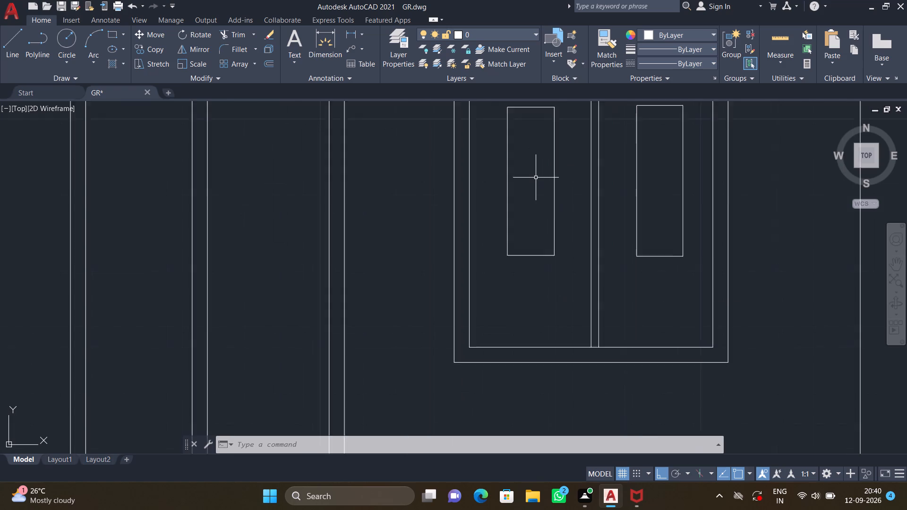
pyautogui.scroll(-1, 536, 178)
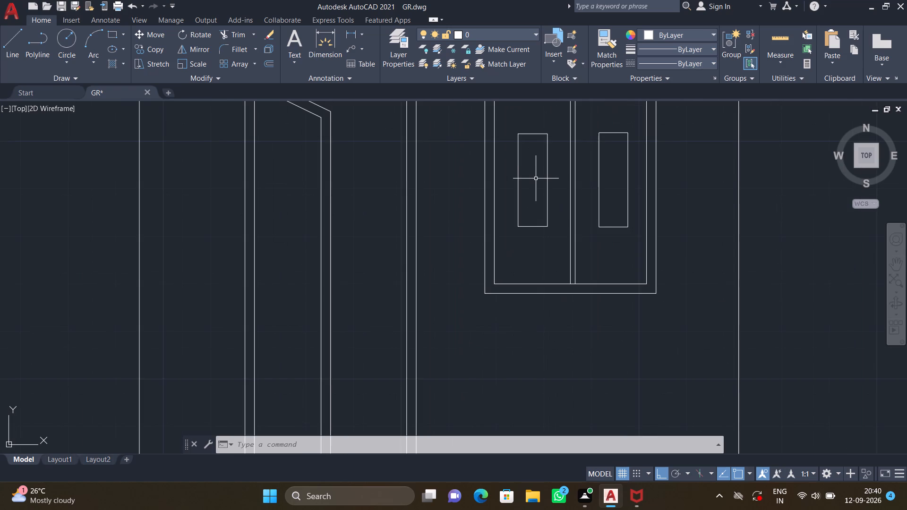
pyautogui.press('o')
pyautogui.press('Return')
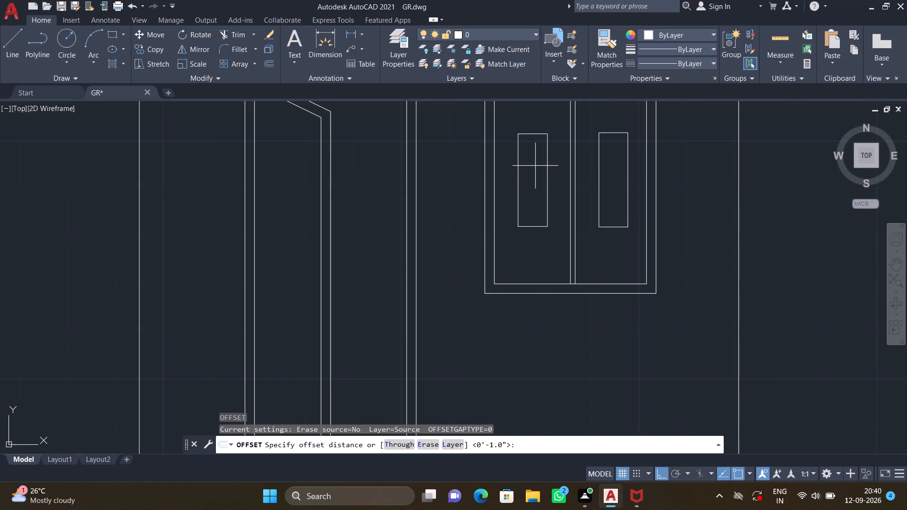
pyautogui.write('1"')
pyautogui.press('Return')
pyautogui.scroll(1, 531, 146)
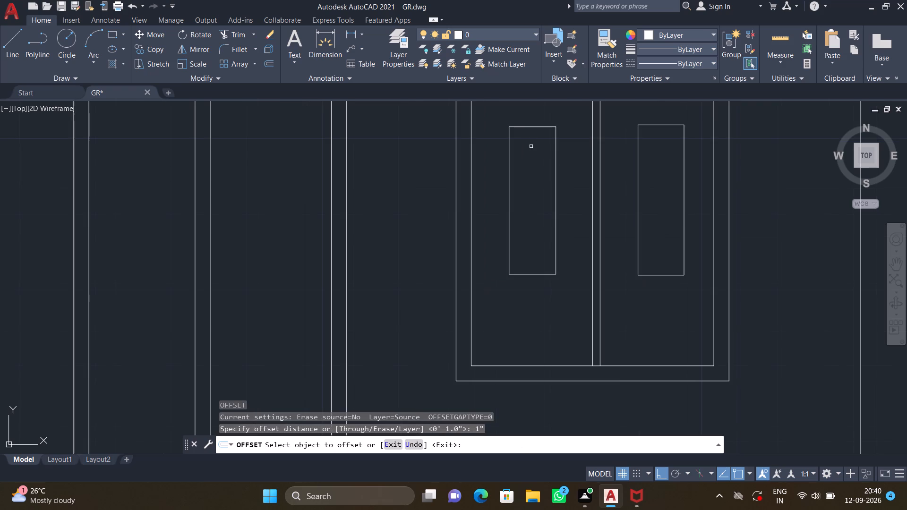
pyautogui.click(526, 126)
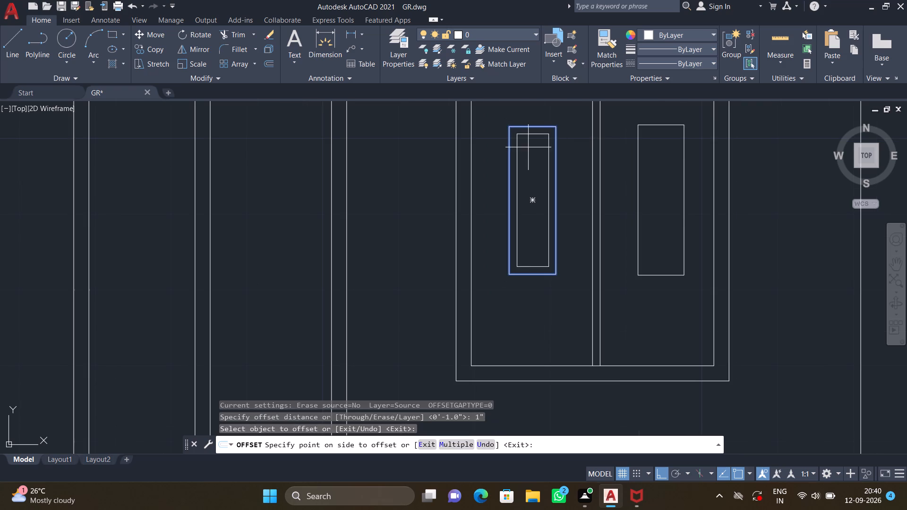
pyautogui.click(529, 147)
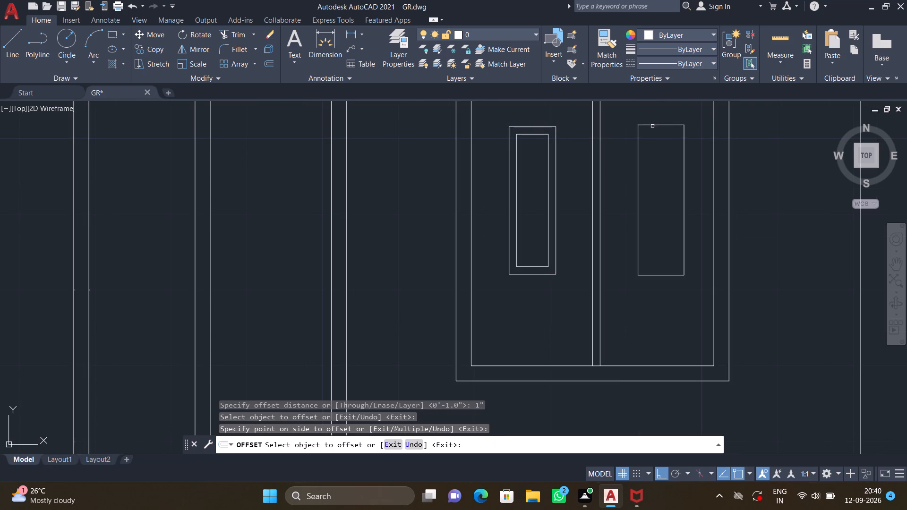
pyautogui.click(652, 125)
pyautogui.click(658, 154)
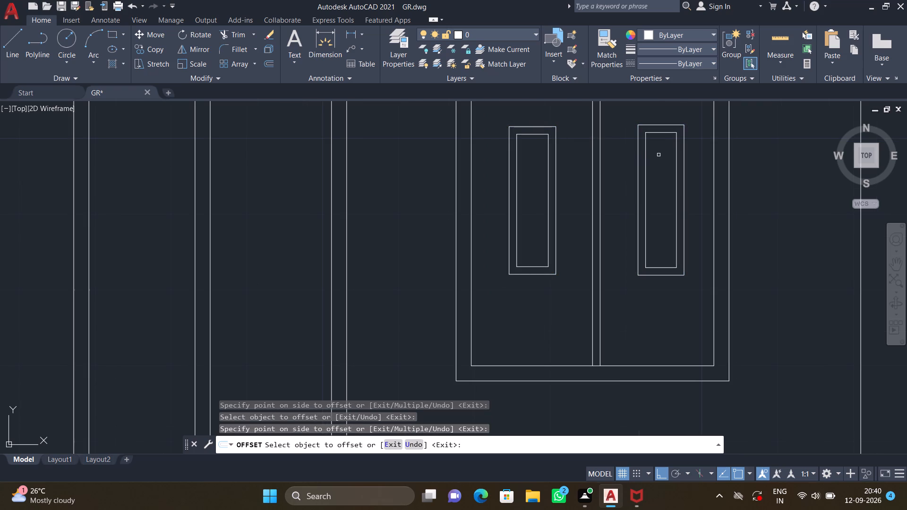
pyautogui.press('Return')
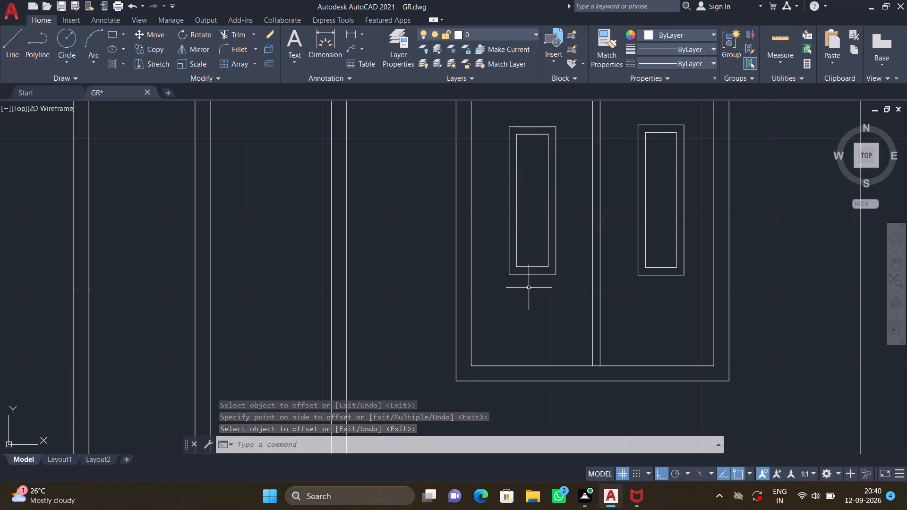
# Draw a vertical line from the midpoint of the left pane's outer rectangle bottom edge down to the inner frame's bottom edge.
pyautogui.scroll(2, 529, 288)
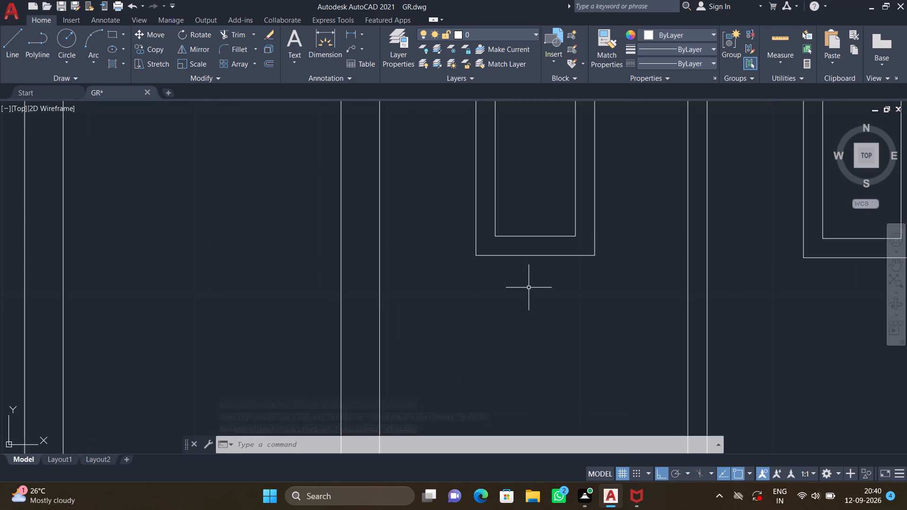
pyautogui.press('l')
pyautogui.press('Return')
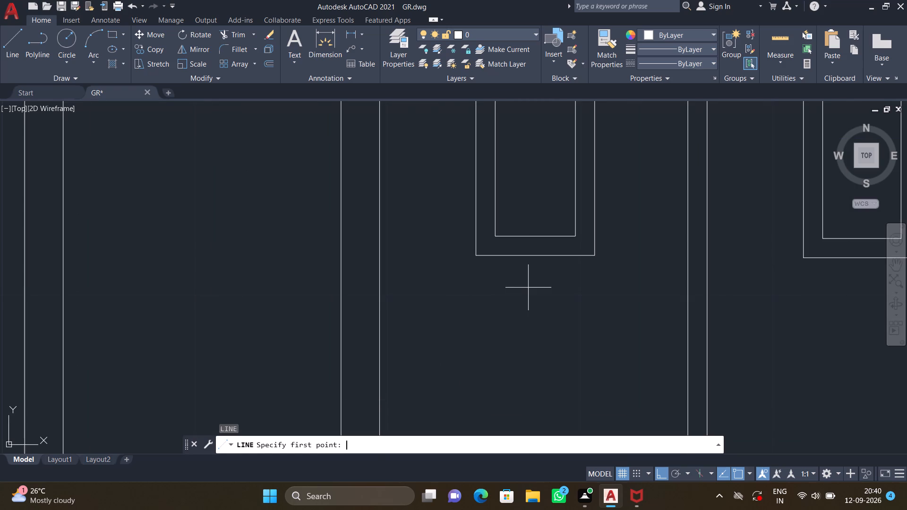
pyautogui.click(532, 256)
pyautogui.scroll(-2, 523, 319)
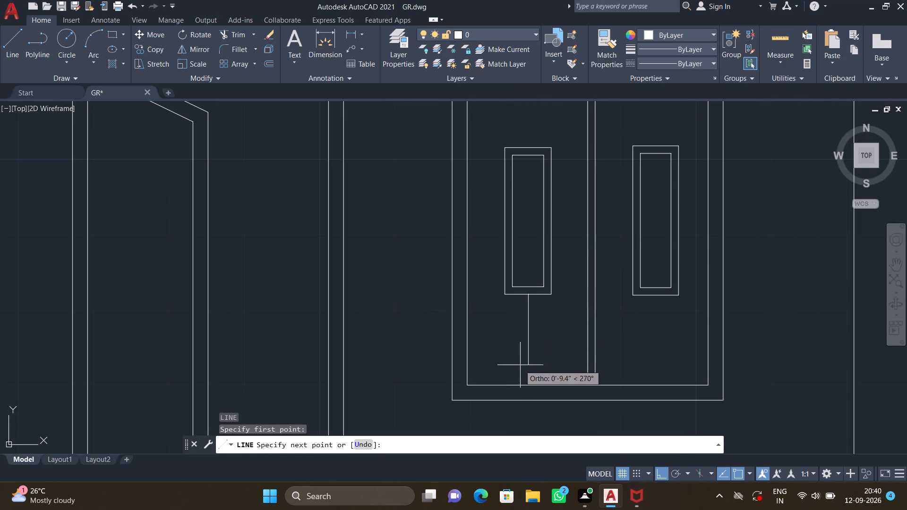
pyautogui.scroll(1, 522, 386)
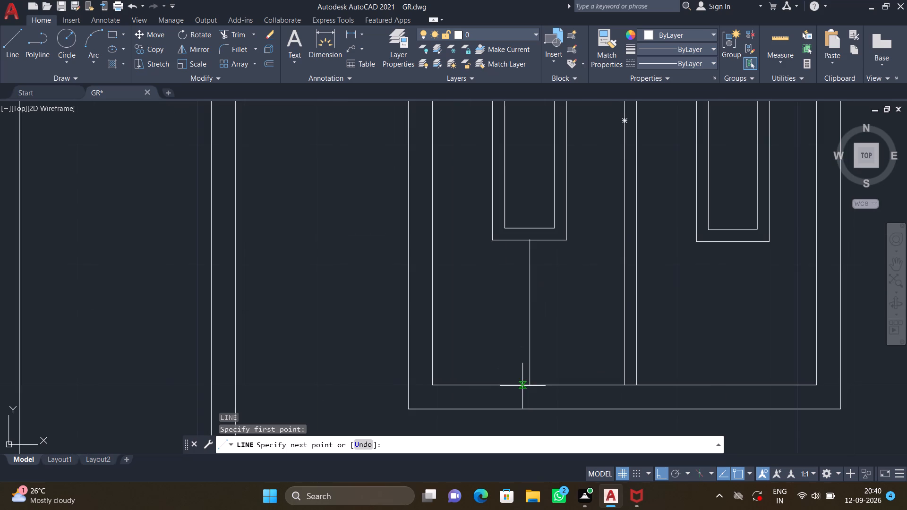
pyautogui.click(530, 382)
pyautogui.press('Return')
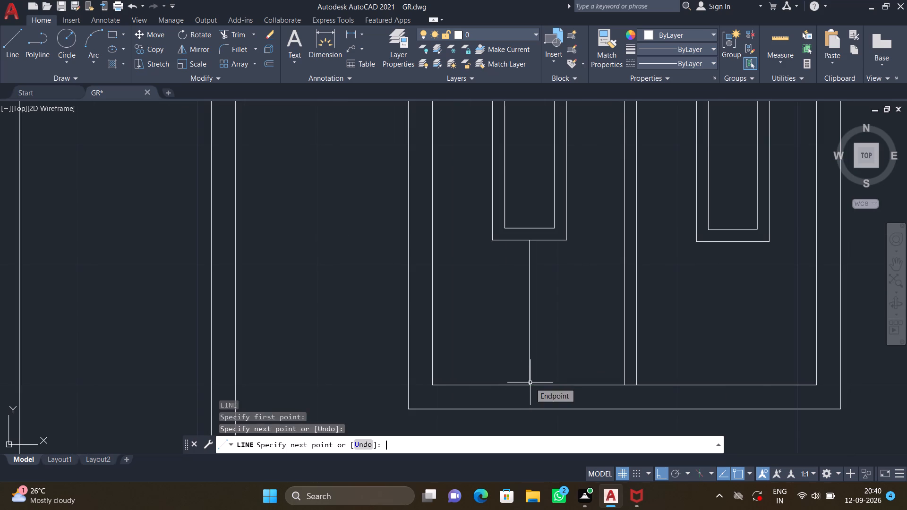
# Draw a vertical line from the midpoint of the left pane's outer rectangle top edge up to the inner frame's top edge.
pyautogui.scroll(-2, 521, 382)
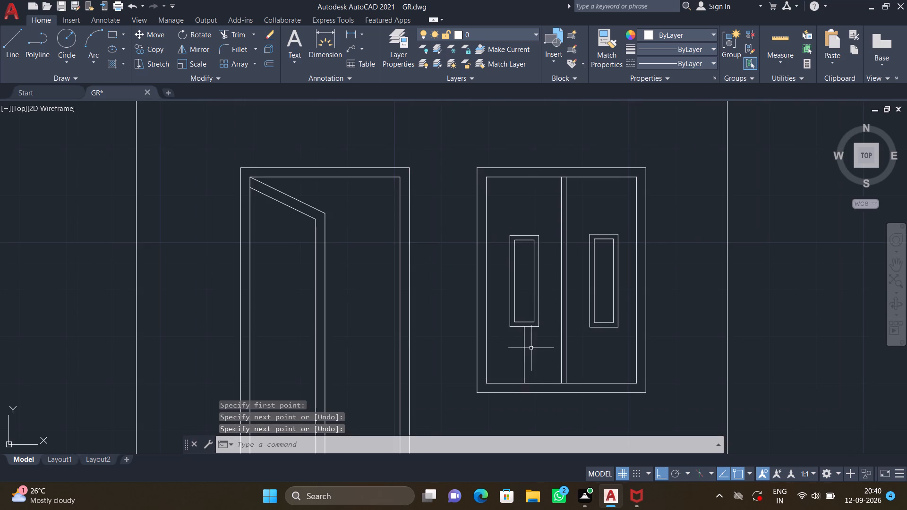
pyautogui.scroll(2, 522, 194)
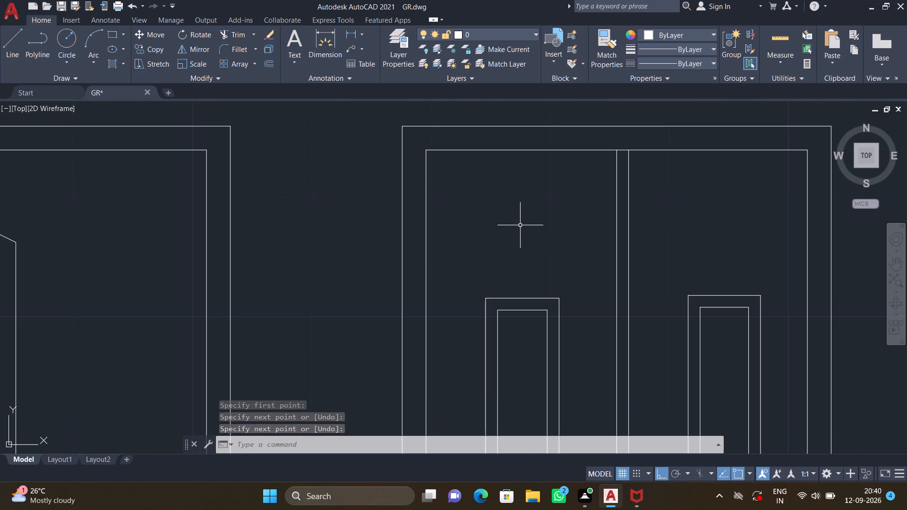
pyautogui.press('l')
pyautogui.press('Return')
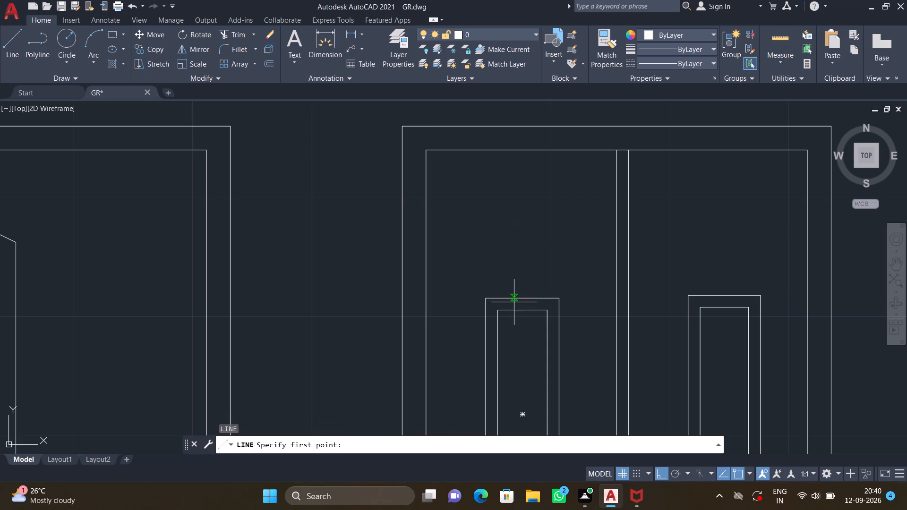
pyautogui.click(520, 297)
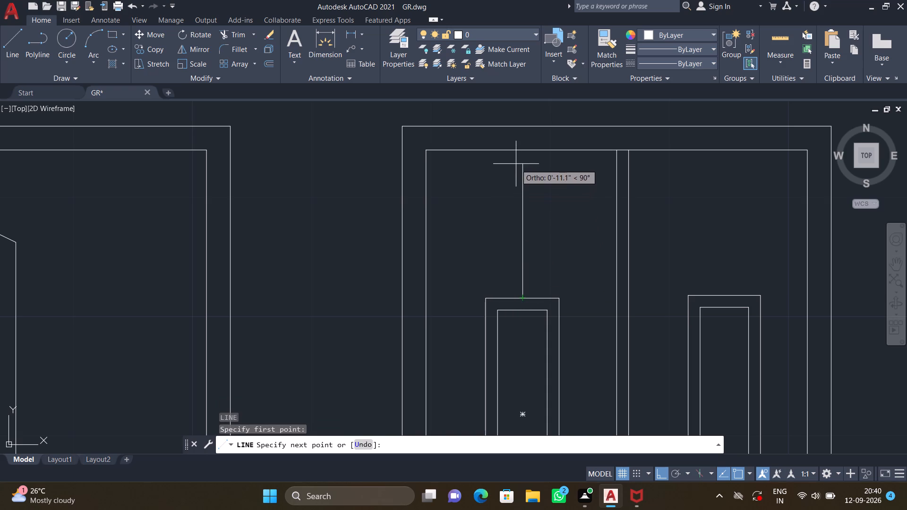
pyautogui.click(523, 151)
pyautogui.press('Return')
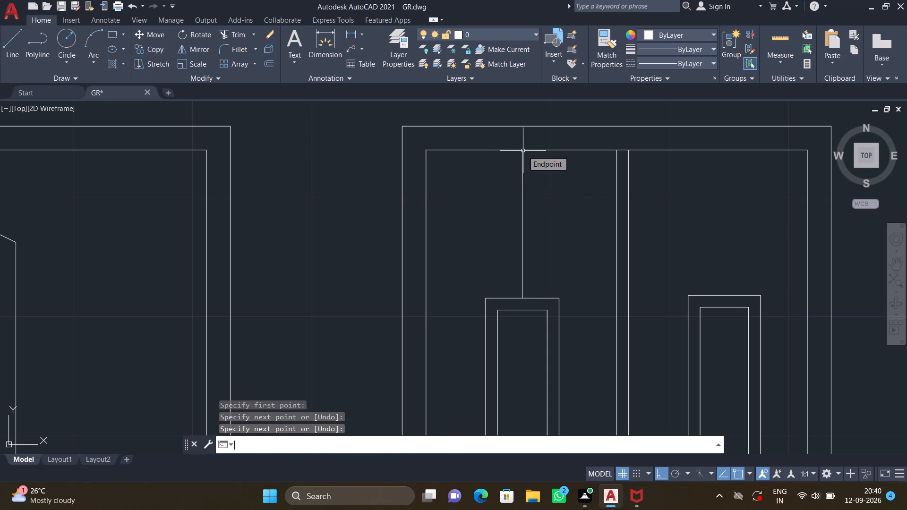
# Draw a vertical line from the midpoint of the right pane's outer rectangle top edge up to the inner frame's top edge.
pyautogui.scroll(-1, 575, 171)
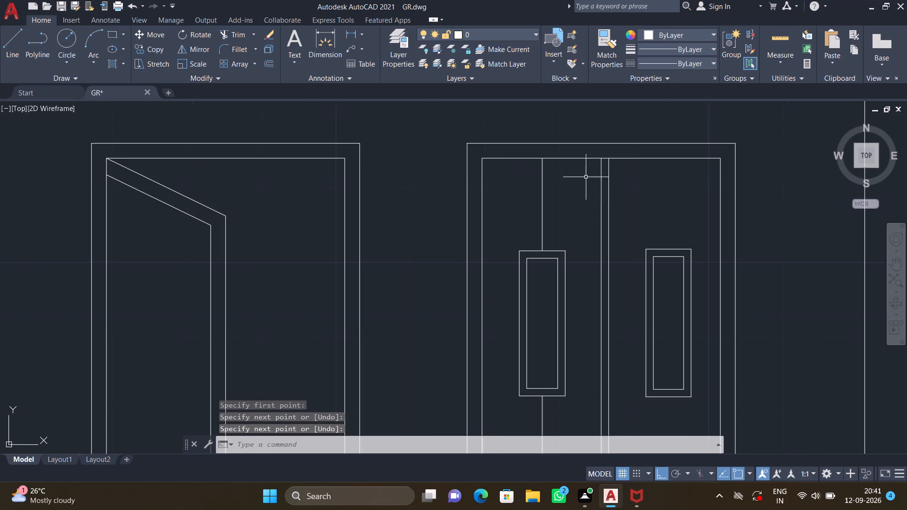
pyautogui.scroll(1, 671, 232)
pyautogui.press('l')
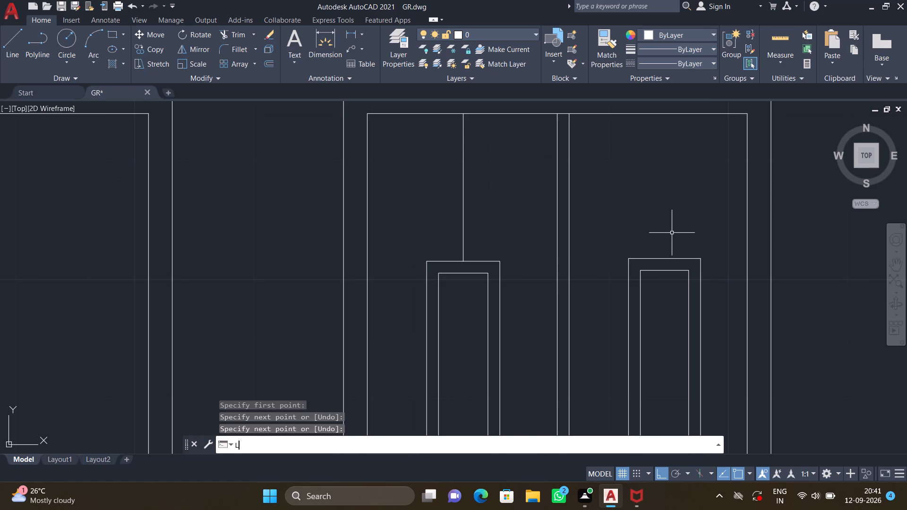
pyautogui.press('Return')
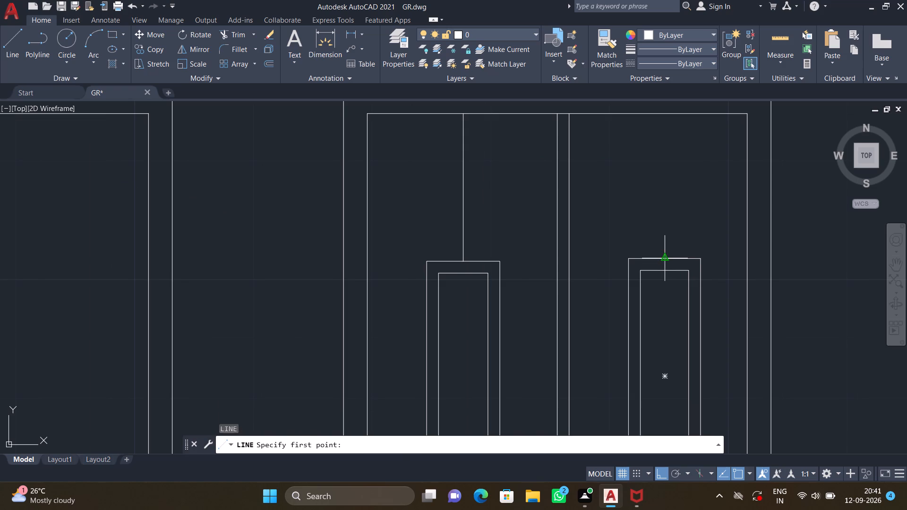
pyautogui.click(667, 256)
pyautogui.click(663, 113)
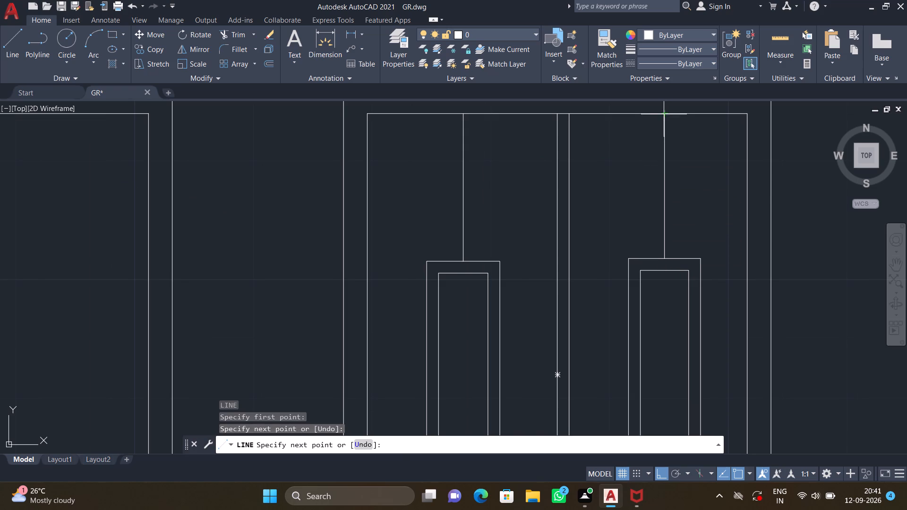
pyautogui.press('Return')
# Draw a vertical line from the midpoint of the right pane's outer rectangle bottom edge down to the inner frame's bottom edge.
pyautogui.scroll(-2, 687, 183)
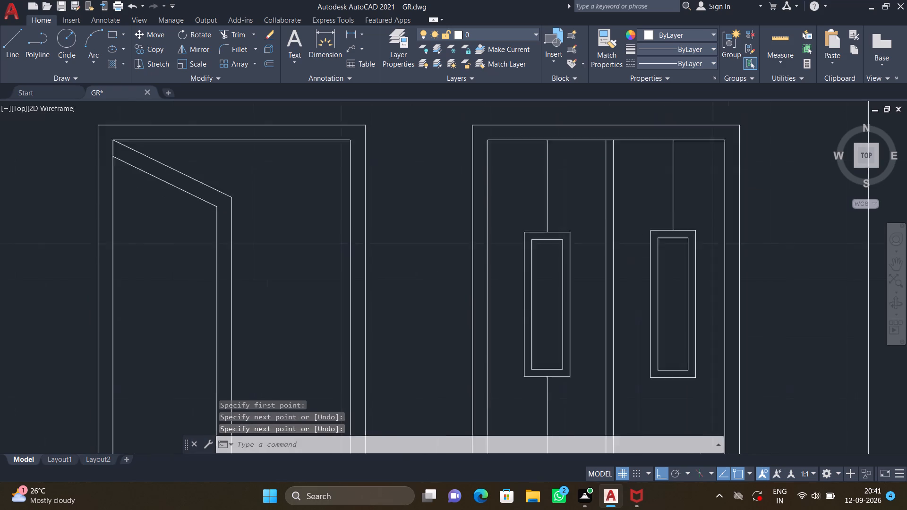
pyautogui.scroll(-1, 688, 185)
pyautogui.scroll(2, 683, 284)
pyautogui.press('l')
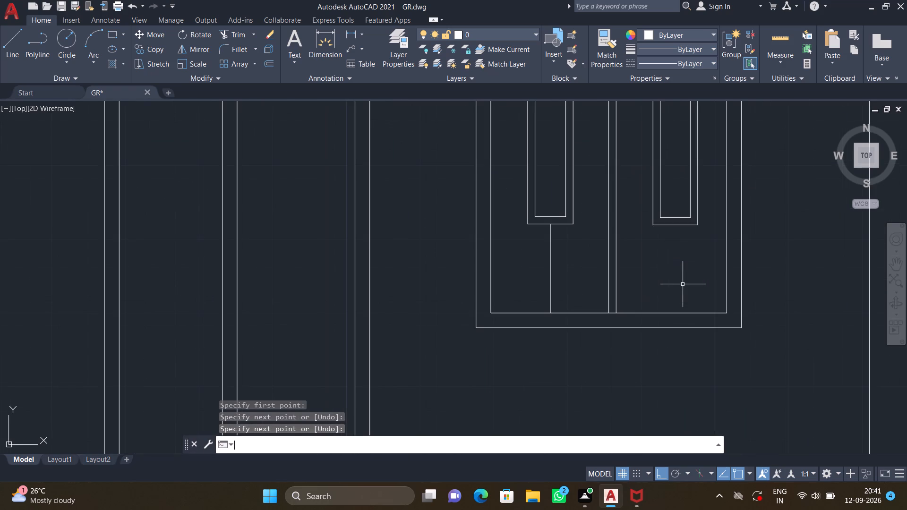
pyautogui.press('Return')
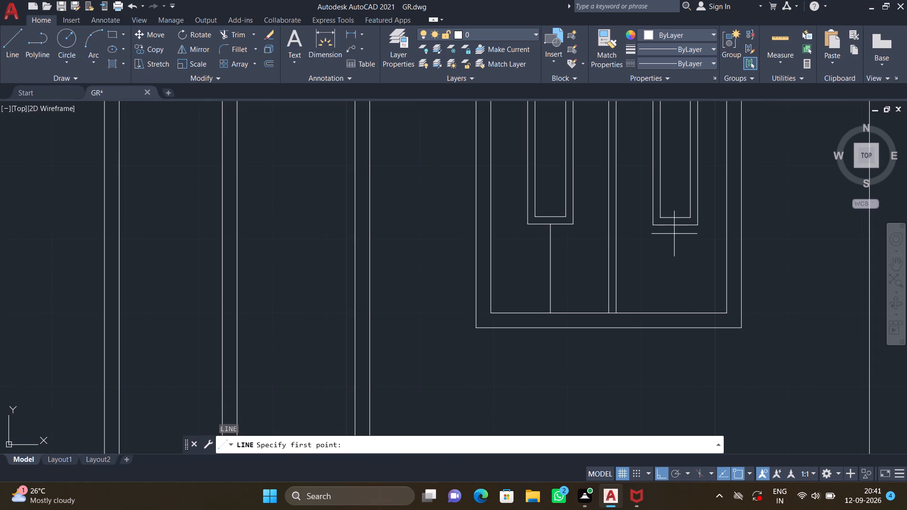
pyautogui.click(673, 223)
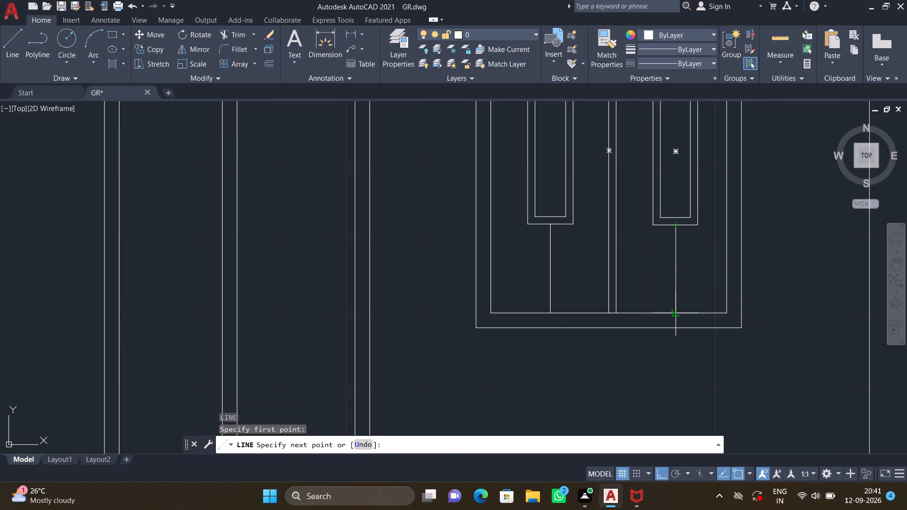
pyautogui.click(674, 311)
pyautogui.press('Return')
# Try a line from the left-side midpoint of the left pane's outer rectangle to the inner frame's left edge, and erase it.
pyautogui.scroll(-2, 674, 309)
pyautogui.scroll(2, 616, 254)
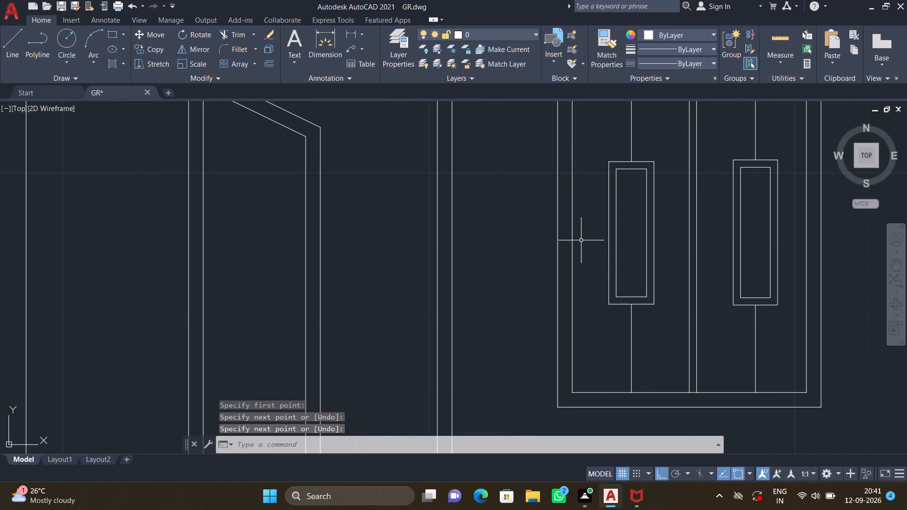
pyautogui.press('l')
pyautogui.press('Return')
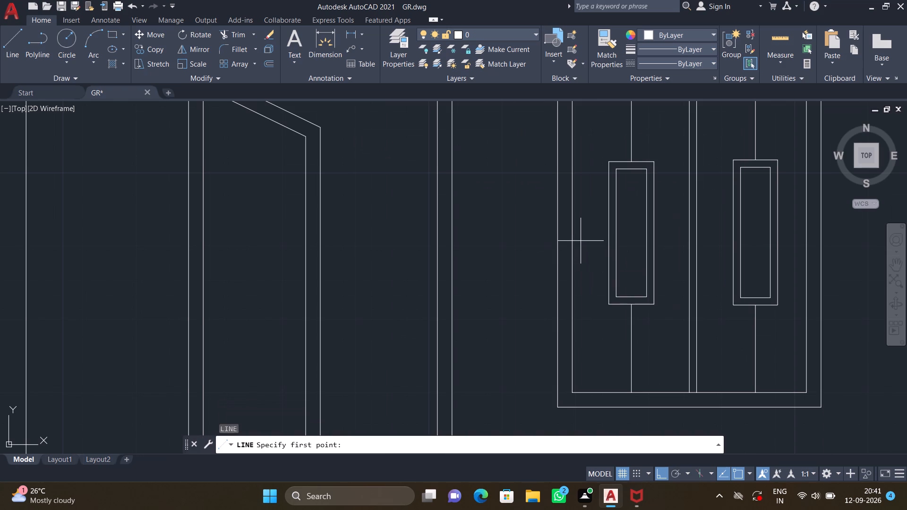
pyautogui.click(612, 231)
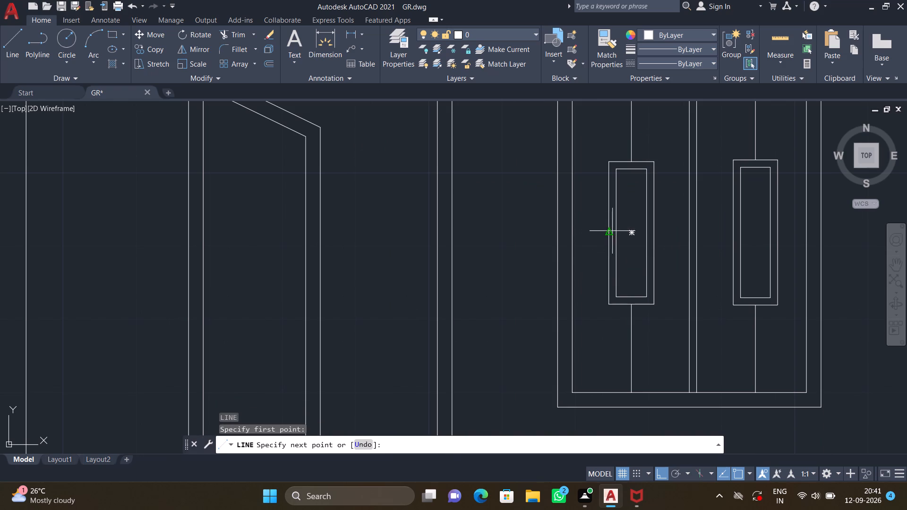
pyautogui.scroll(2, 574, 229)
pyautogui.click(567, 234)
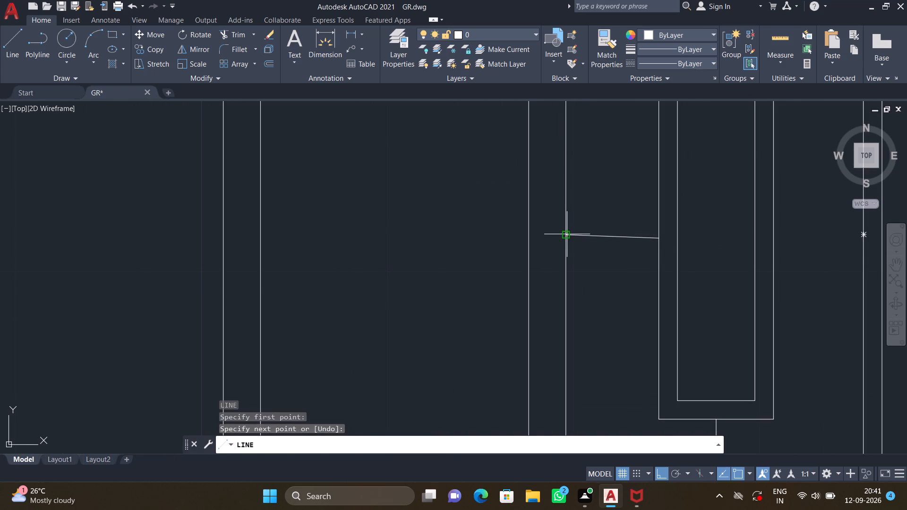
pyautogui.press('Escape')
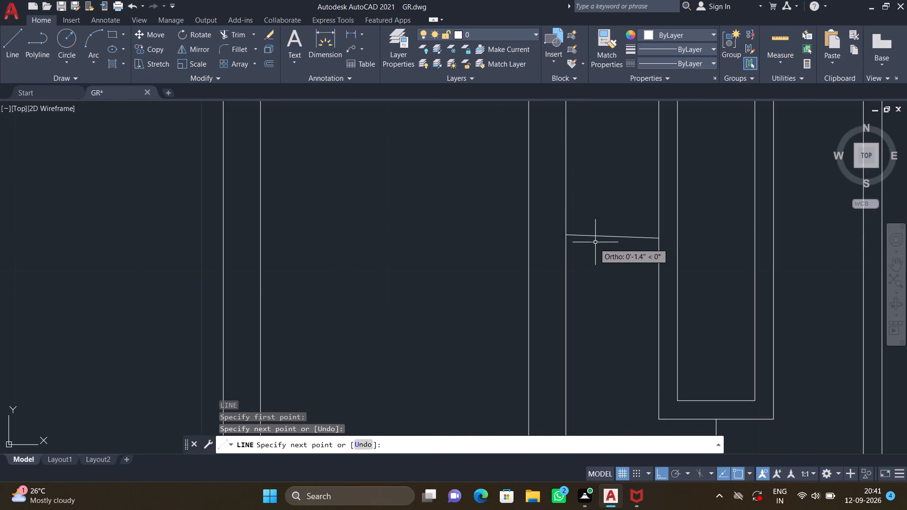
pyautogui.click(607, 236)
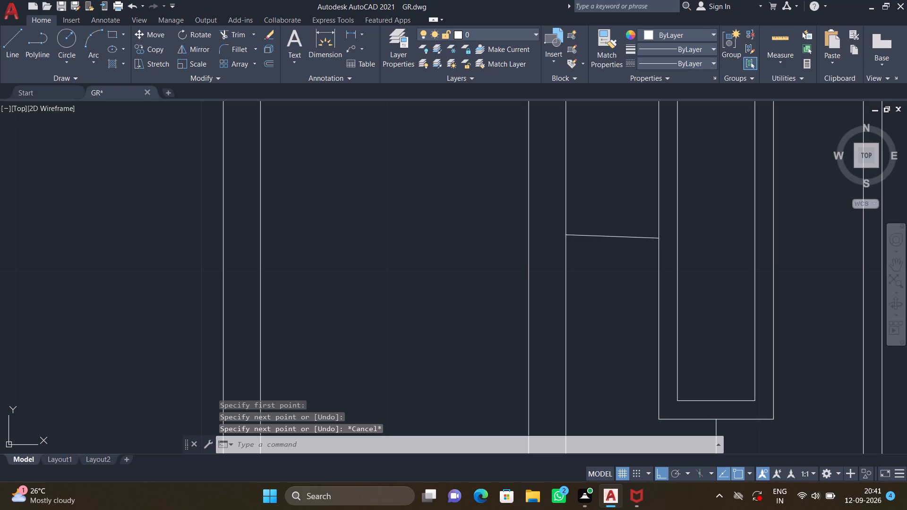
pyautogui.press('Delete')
# Draw a horizontal line from the left-side midpoint of the left pane's outer rectangle to the inner frame's left edge.
pyautogui.press('l')
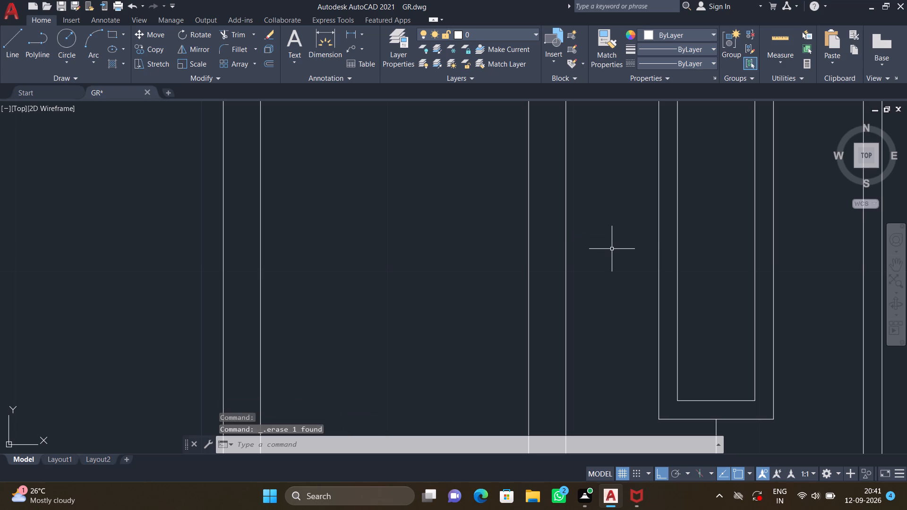
pyautogui.press('Return')
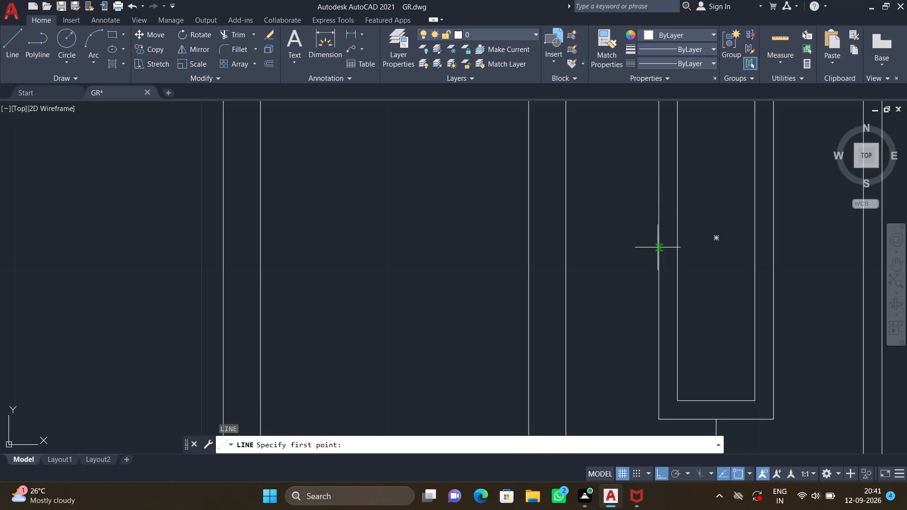
pyautogui.click(659, 239)
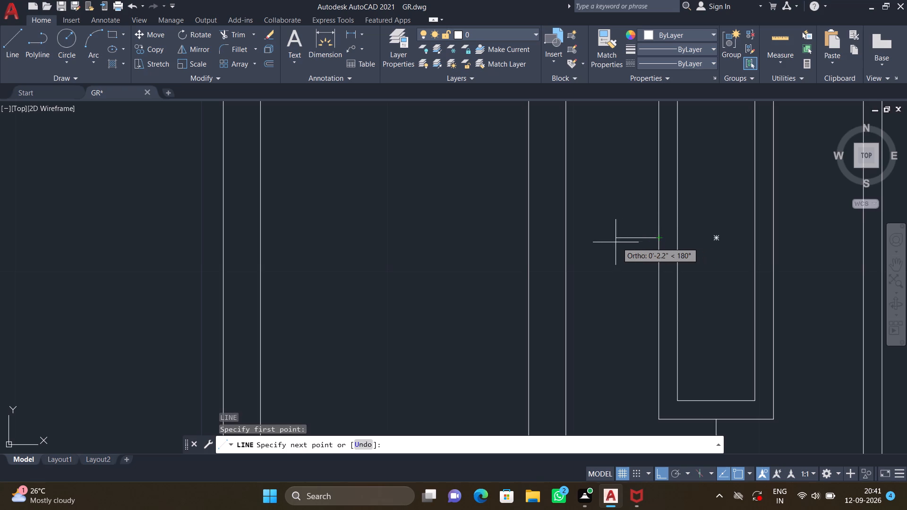
pyautogui.click(565, 237)
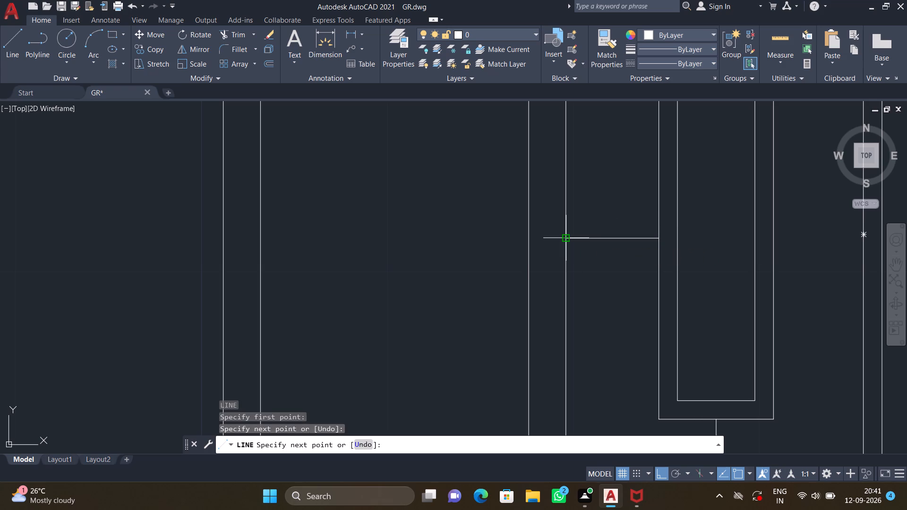
pyautogui.press('Return')
# Draw a horizontal line from the right-side midpoint of the left pane's outer rectangle to the near line of the central mullion.
pyautogui.scroll(-3, 647, 247)
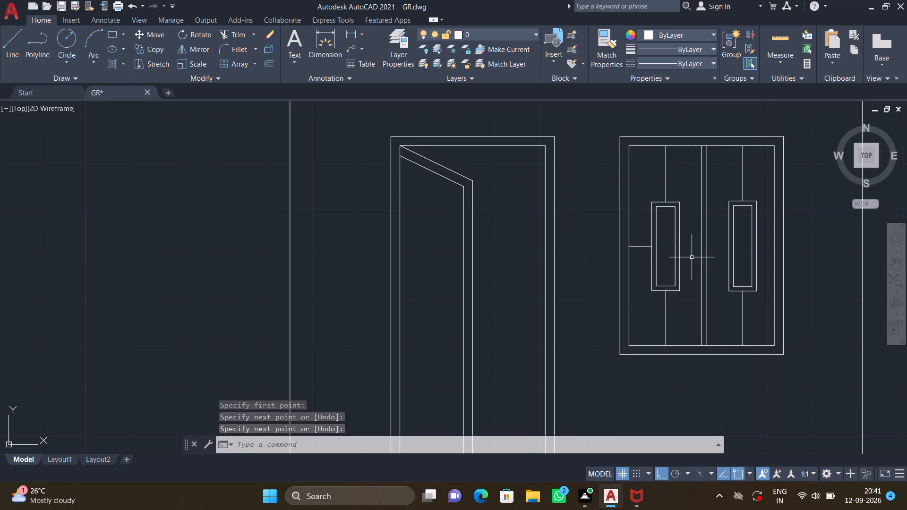
pyautogui.scroll(2, 688, 250)
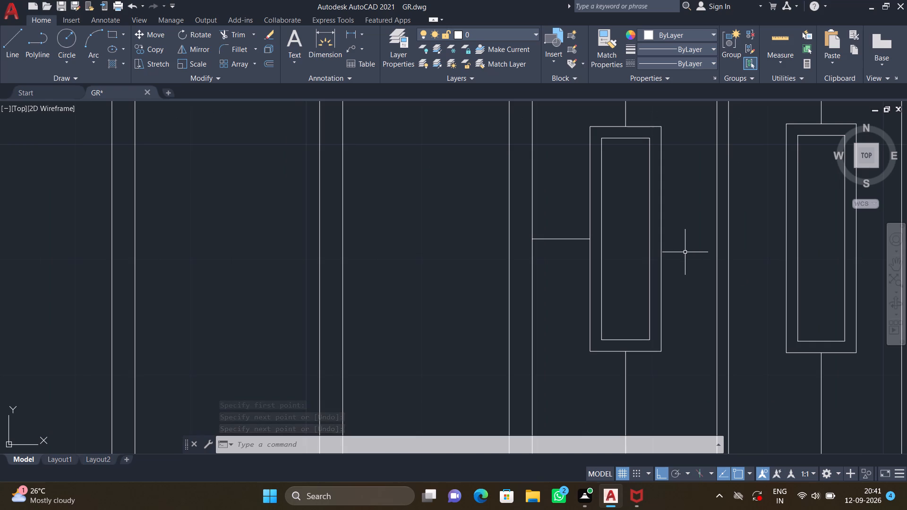
pyautogui.press('l')
pyautogui.press('Return')
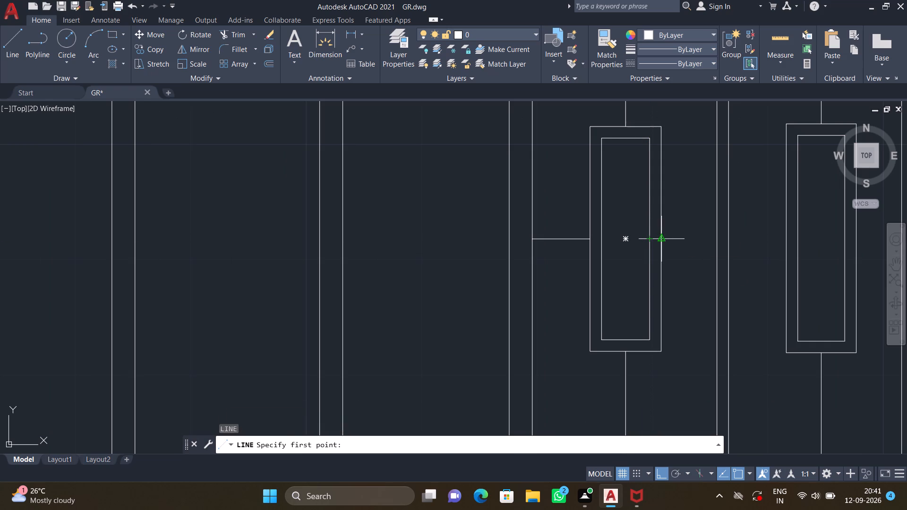
pyautogui.click(662, 237)
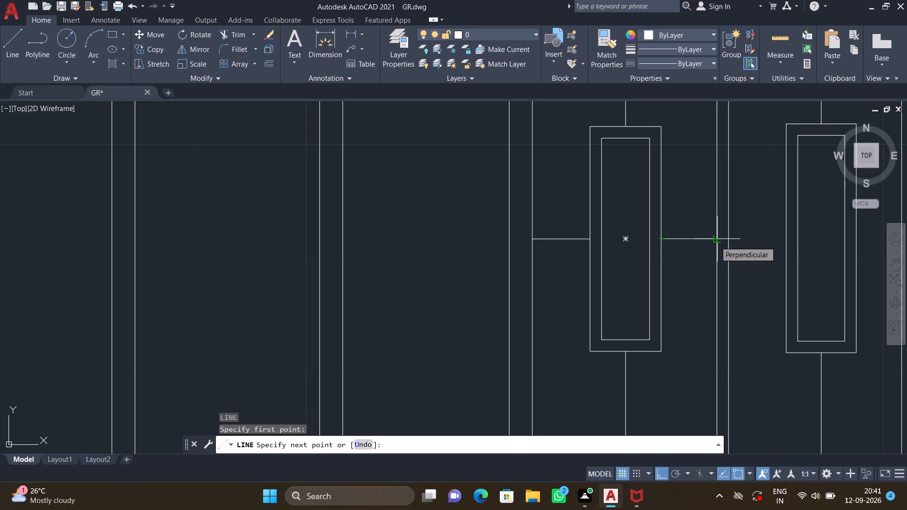
pyautogui.click(715, 241)
pyautogui.press('Return')
# Draw a horizontal line from the left-side midpoint of the right pane's outer rectangle to the near line of the central mullion.
pyautogui.scroll(-2, 742, 248)
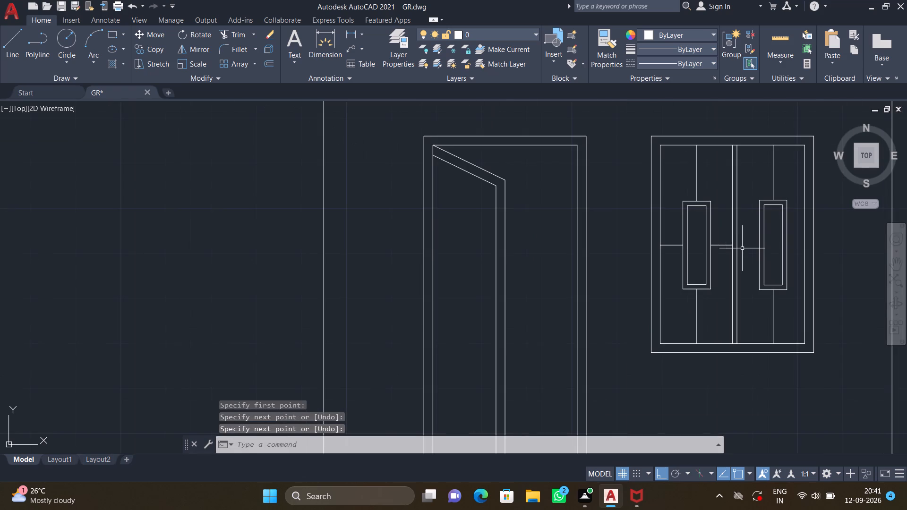
pyautogui.moveTo(743, 250); pyautogui.dragTo(609, 218, button='middle')
pyautogui.scroll(2, 616, 211)
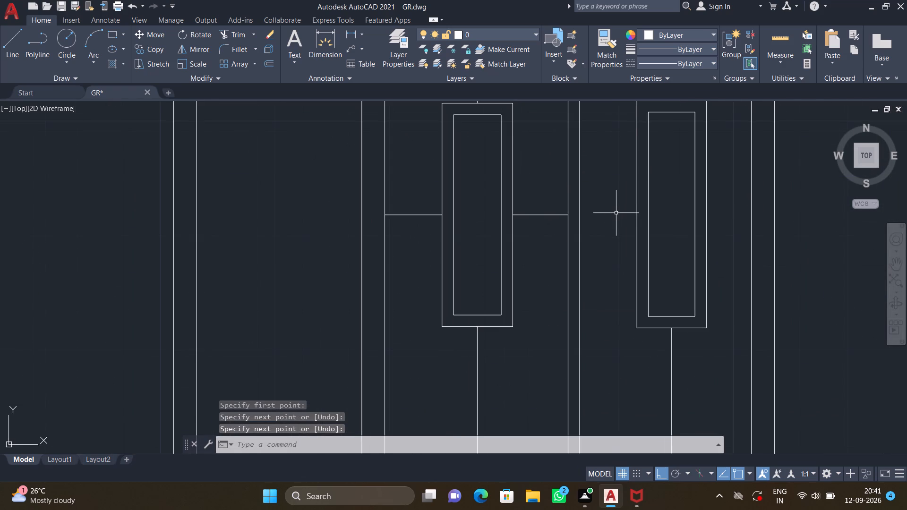
pyautogui.press('l')
pyautogui.press('Return')
pyautogui.scroll(1, 587, 215)
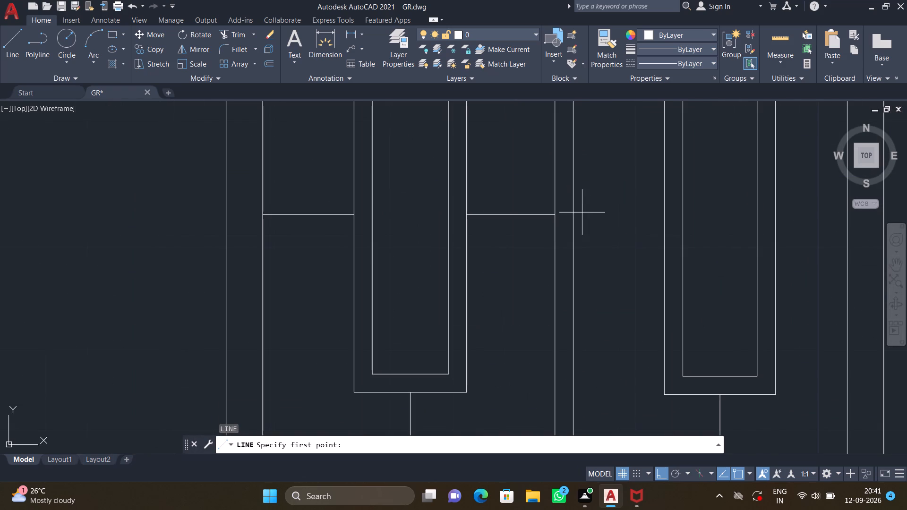
pyautogui.click(665, 215)
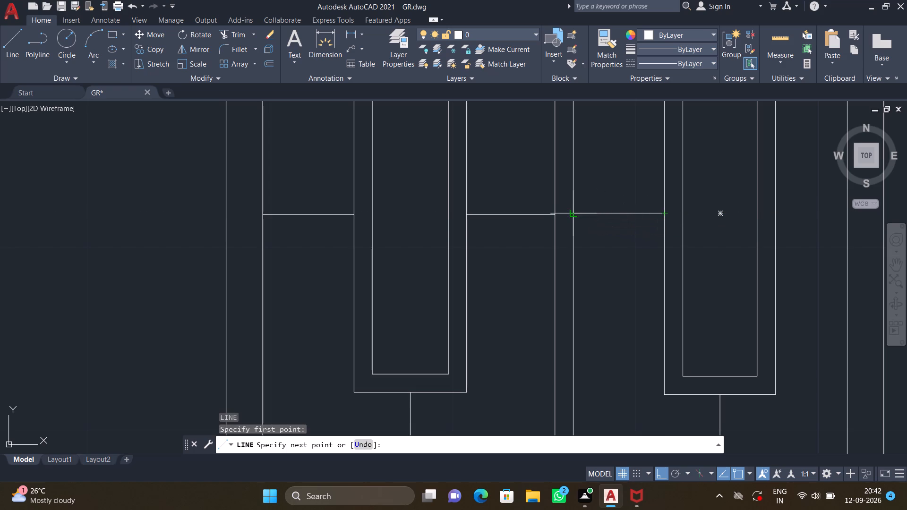
pyautogui.click(575, 216)
pyautogui.press('Return')
# Draw a horizontal line from the right-side midpoint of the right pane's outer rectangle to the inner frame's right edge.
pyautogui.scroll(-1, 689, 224)
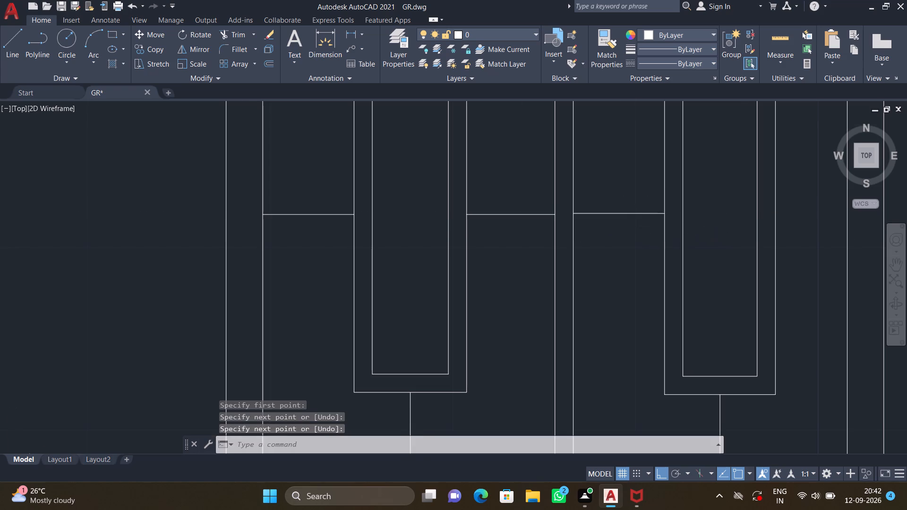
pyautogui.scroll(-1, 690, 224)
pyautogui.moveTo(716, 226); pyautogui.dragTo(586, 195, button='middle')
pyautogui.scroll(1, 599, 184)
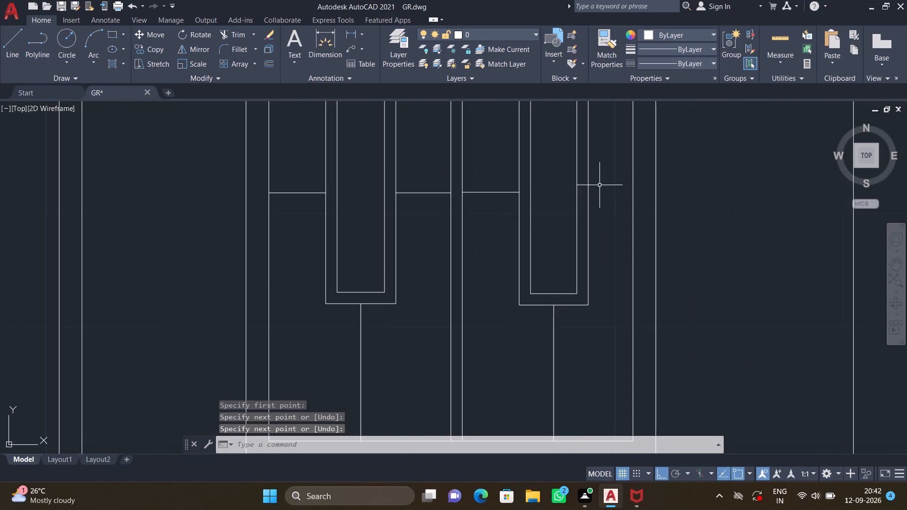
pyautogui.press('l')
pyautogui.press('Return')
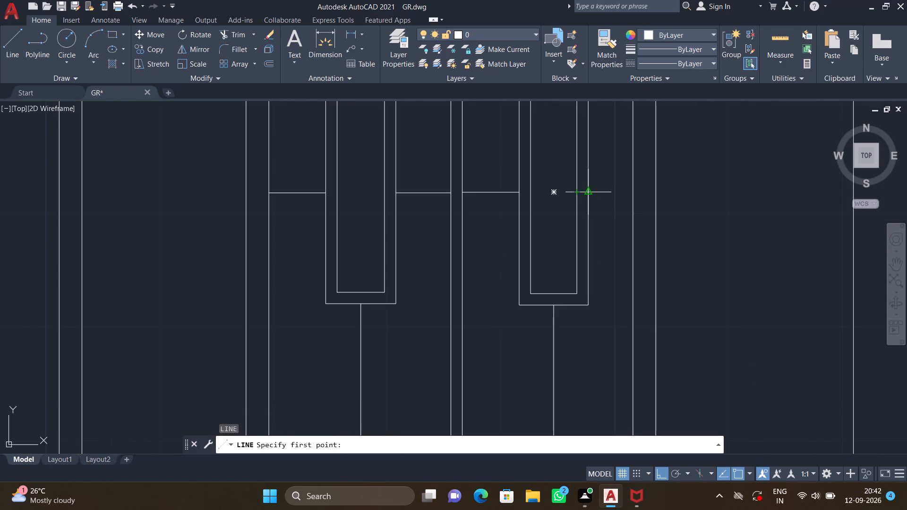
pyautogui.click(586, 191)
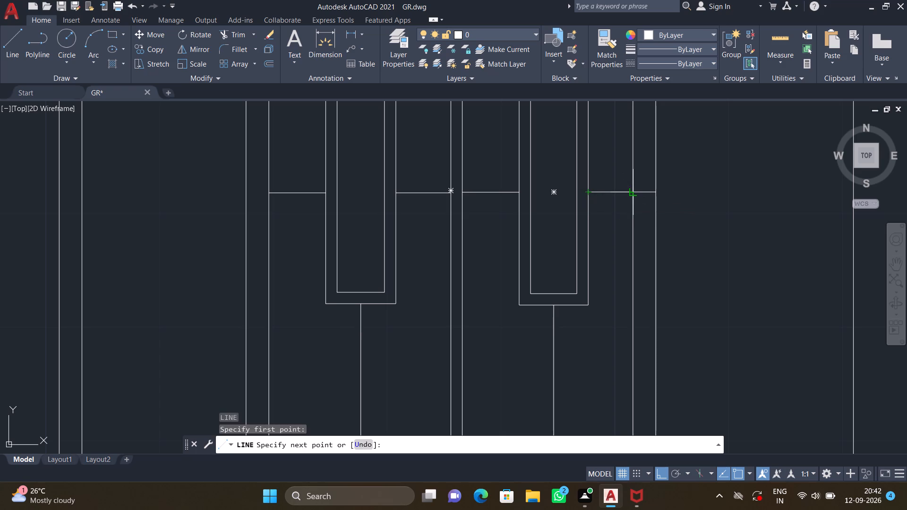
pyautogui.click(632, 195)
pyautogui.press('Return')
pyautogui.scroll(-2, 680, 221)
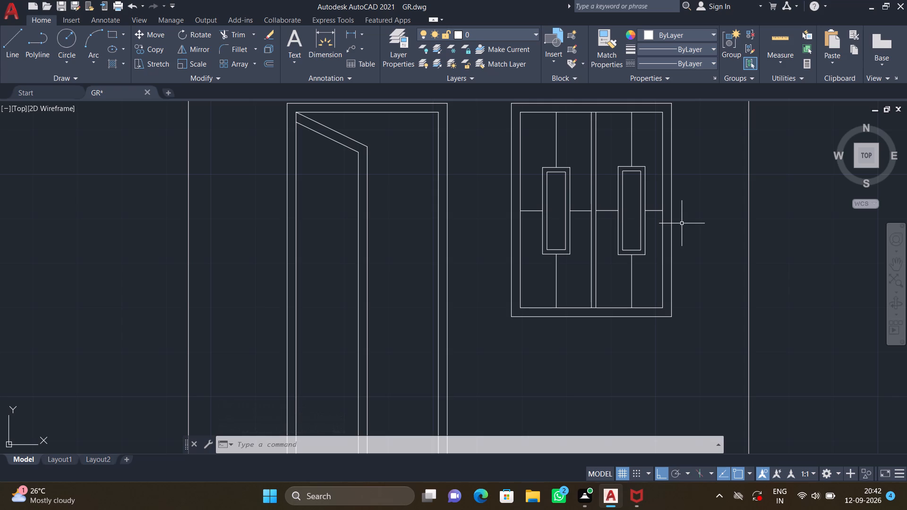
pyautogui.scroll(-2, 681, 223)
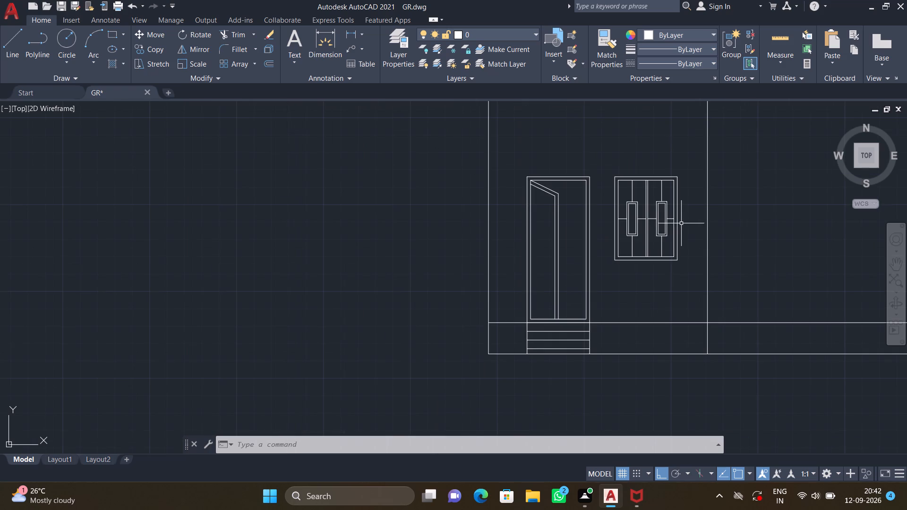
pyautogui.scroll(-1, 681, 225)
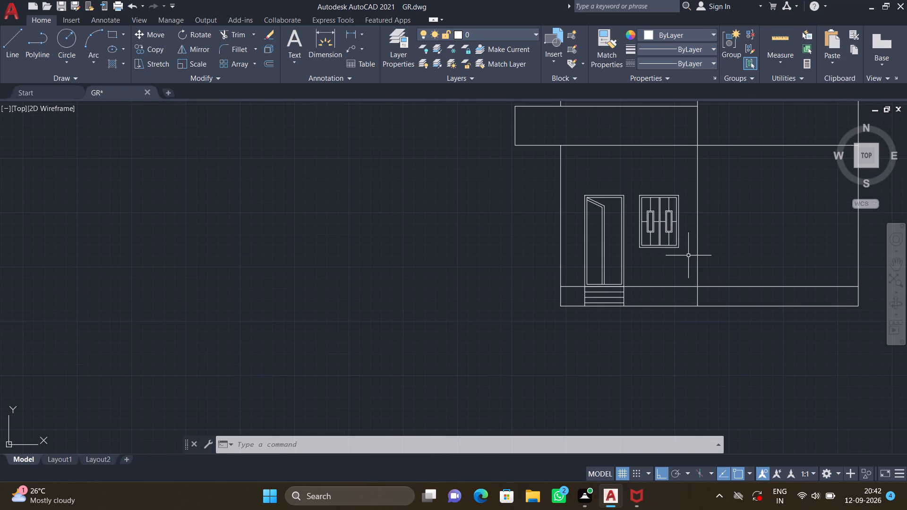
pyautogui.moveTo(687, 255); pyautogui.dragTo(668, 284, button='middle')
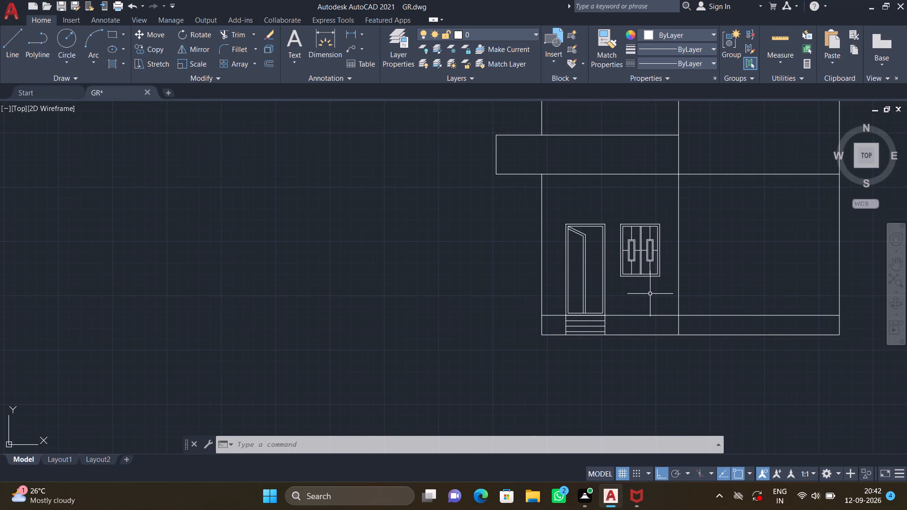
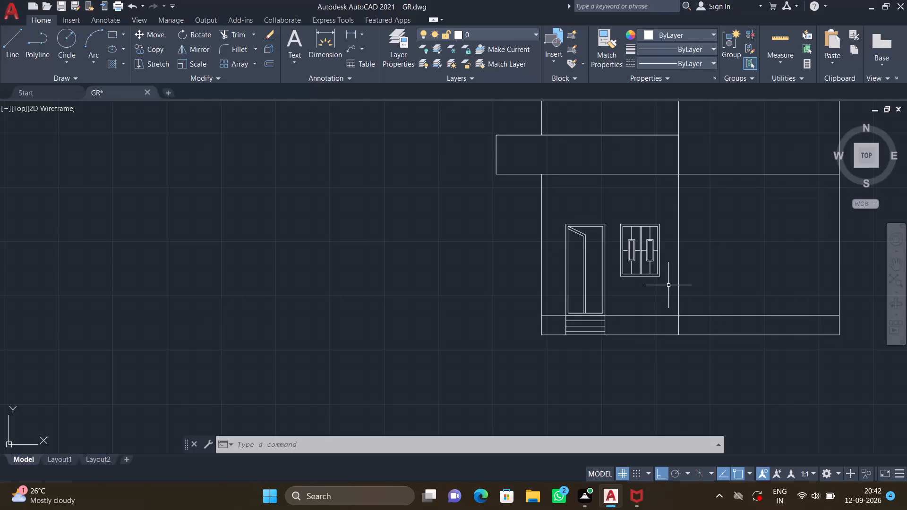
# Copy the detailed ground-floor window from its top-left corner straight up about 10'-10" onto the lower balcony's top line.
pyautogui.press('c')
pyautogui.press('o')
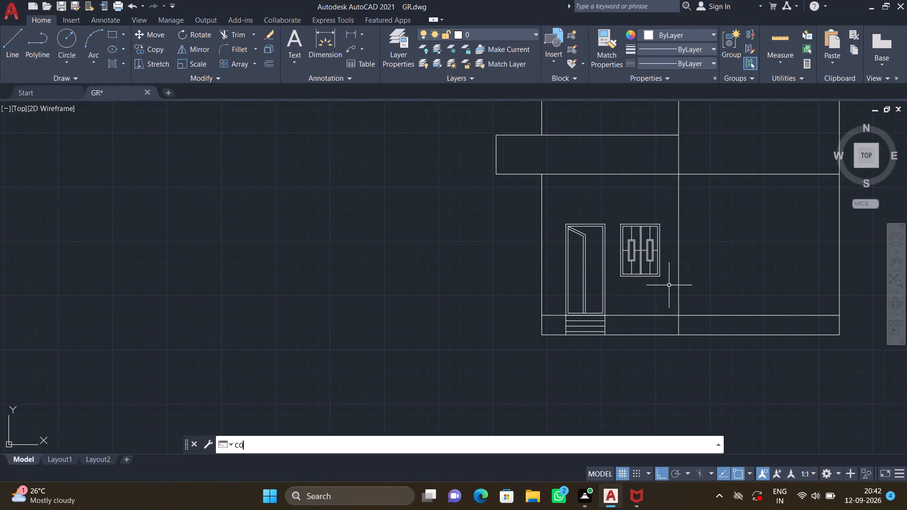
pyautogui.press('Return')
pyautogui.moveTo(669, 285); pyautogui.dragTo(667, 279)
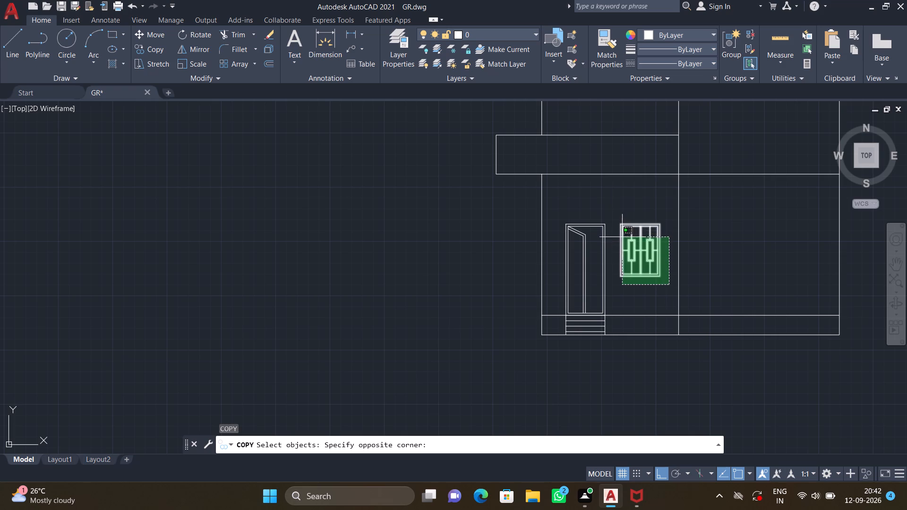
pyautogui.click(616, 215)
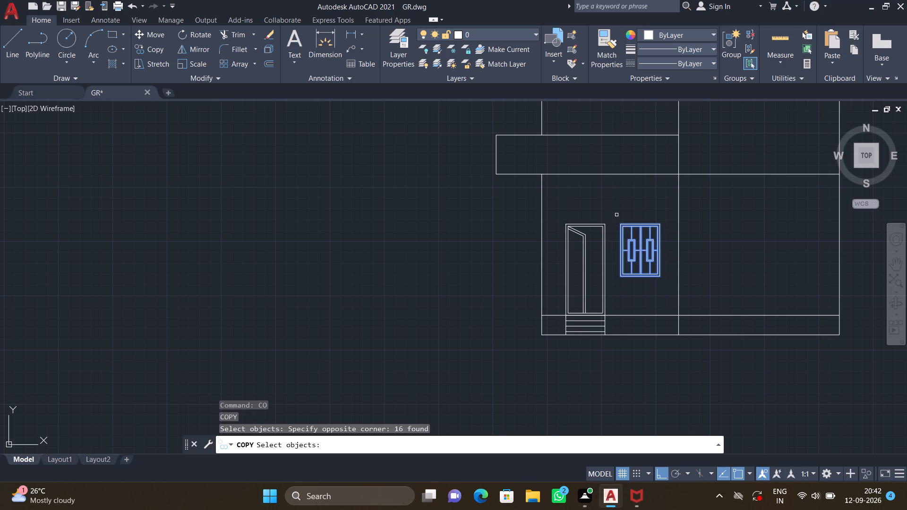
pyautogui.press('Return')
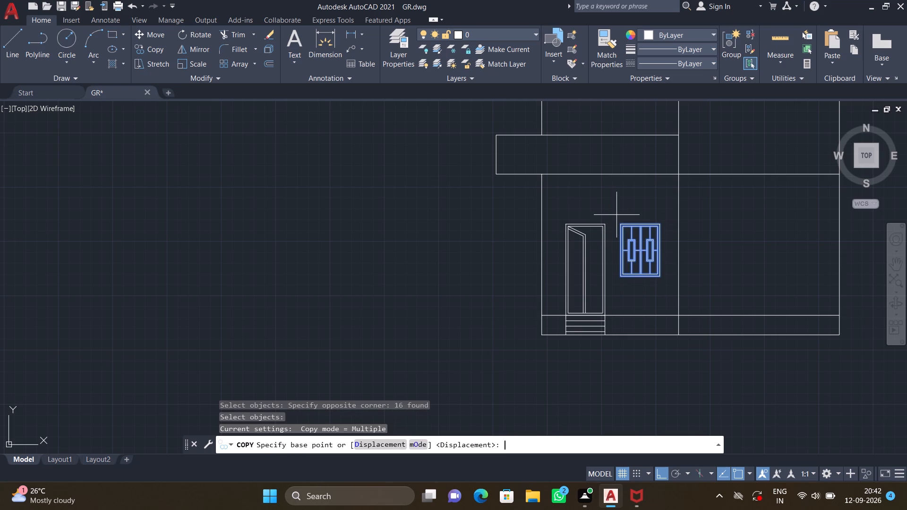
pyautogui.click(619, 225)
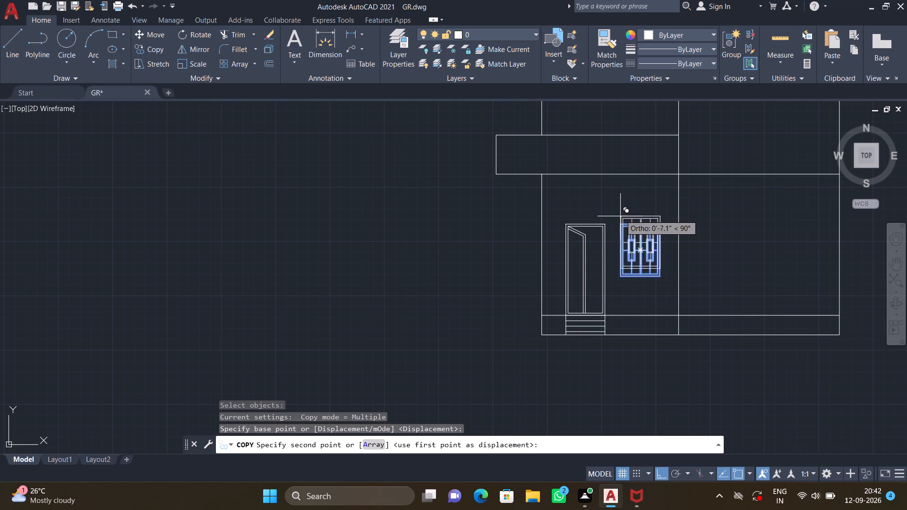
pyautogui.scroll(-2, 621, 193)
pyautogui.moveTo(619, 187); pyautogui.dragTo(619, 236, button='middle')
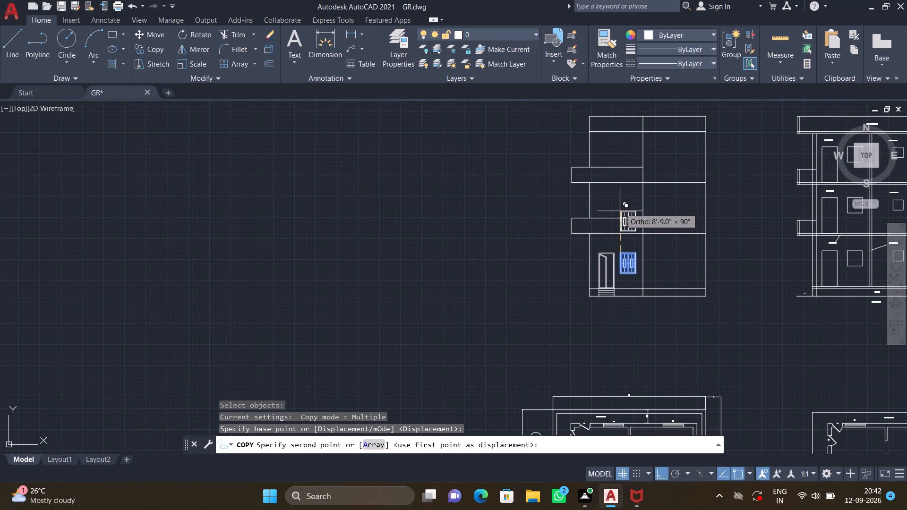
pyautogui.scroll(4, 620, 208)
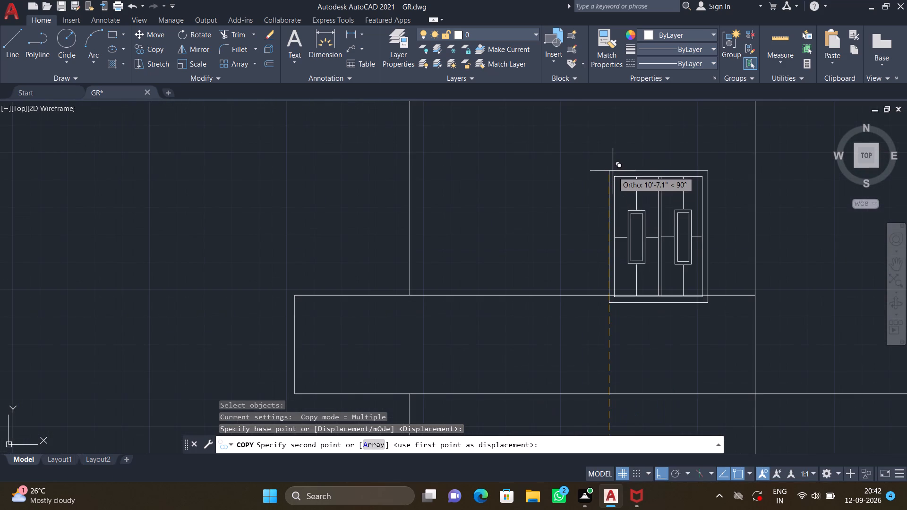
pyautogui.scroll(2, 608, 160)
pyautogui.scroll(-2, 605, 163)
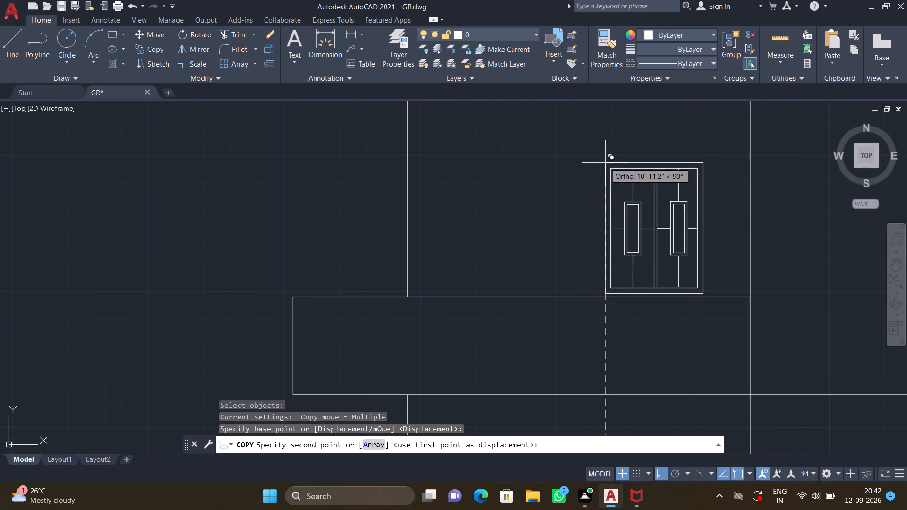
pyautogui.moveTo(601, 173); pyautogui.dragTo(584, 122, button='middle')
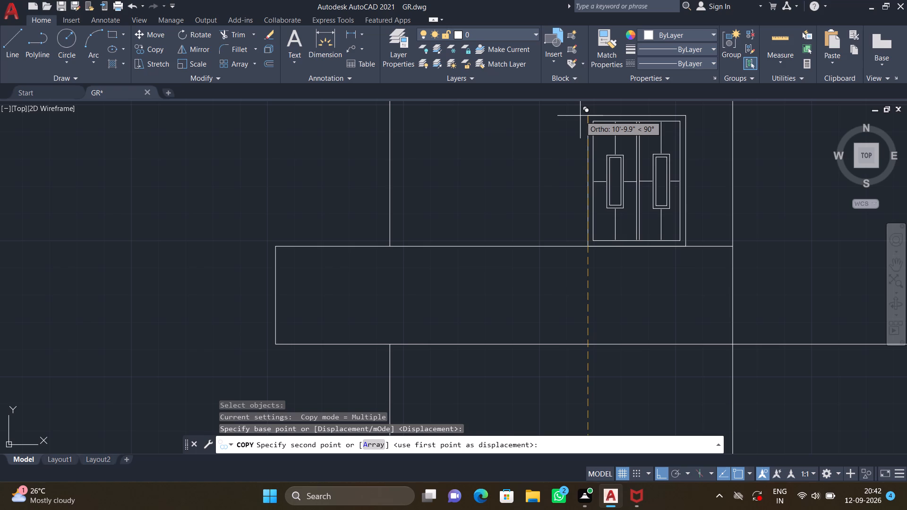
pyautogui.click(580, 116)
# Place a second copy of the window about 20'-10" above the original, at the upper balcony's top line.
pyautogui.scroll(-2, 587, 115)
pyautogui.moveTo(590, 119); pyautogui.dragTo(593, 335, button='middle')
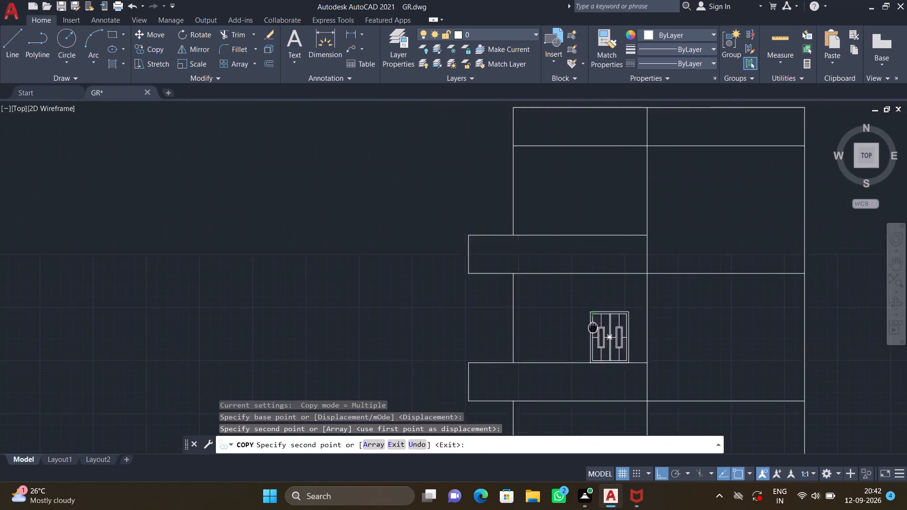
pyautogui.moveTo(593, 335); pyautogui.dragTo(593, 336, button='middle')
pyautogui.scroll(2, 591, 210)
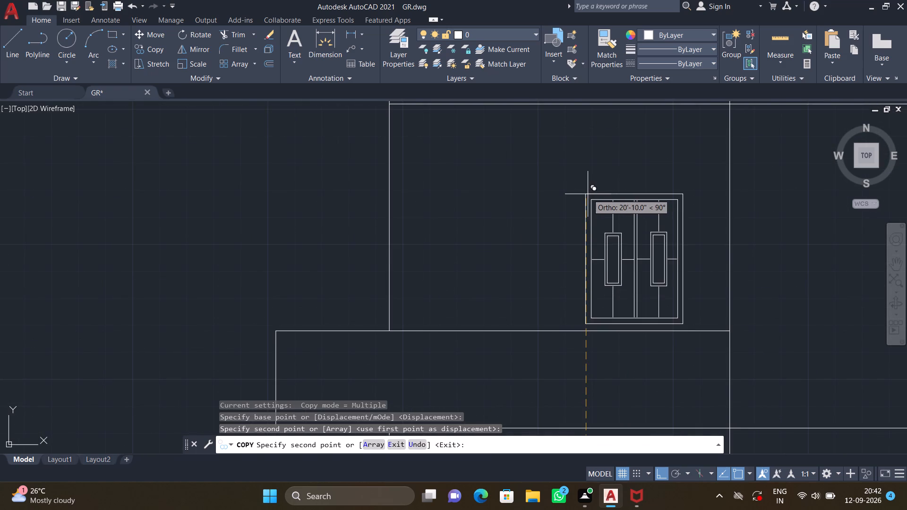
pyautogui.scroll(2, 588, 194)
pyautogui.scroll(-3, 588, 197)
pyautogui.moveTo(588, 198); pyautogui.dragTo(579, 163, button='middle')
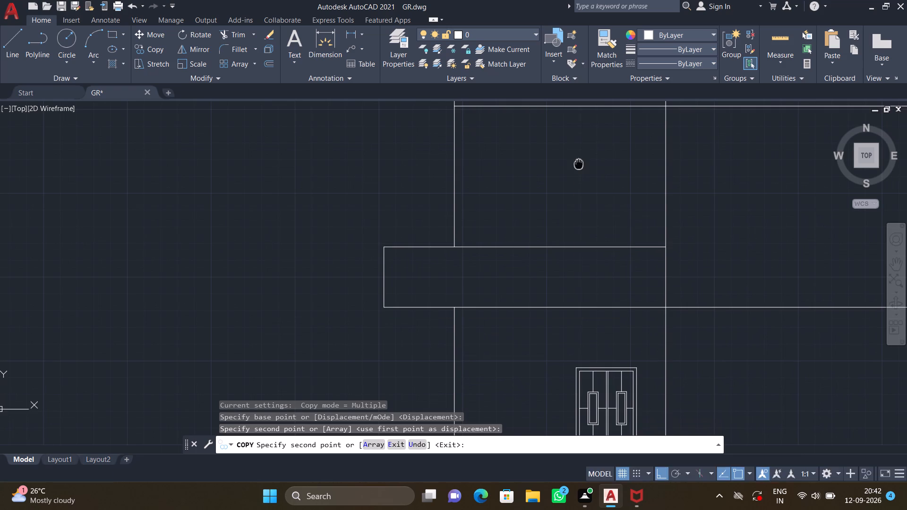
pyautogui.scroll(1, 576, 156)
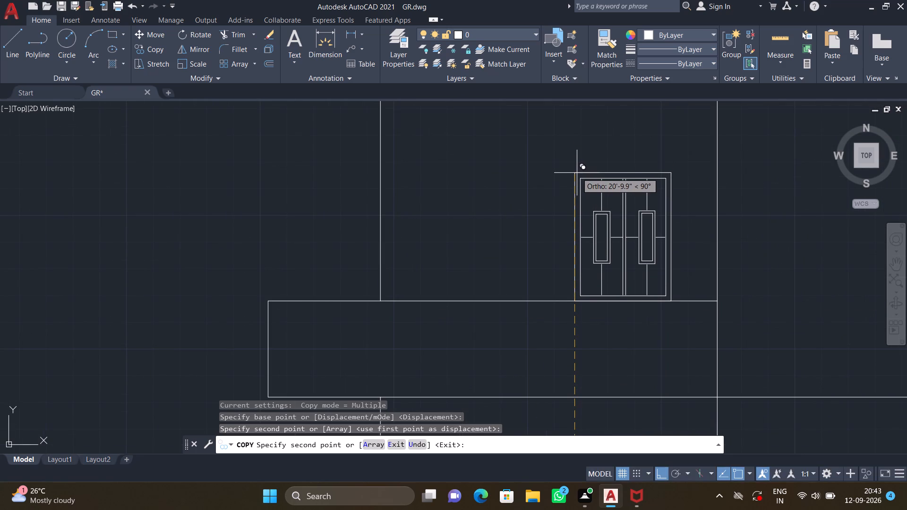
pyautogui.click(577, 173)
pyautogui.press('Return')
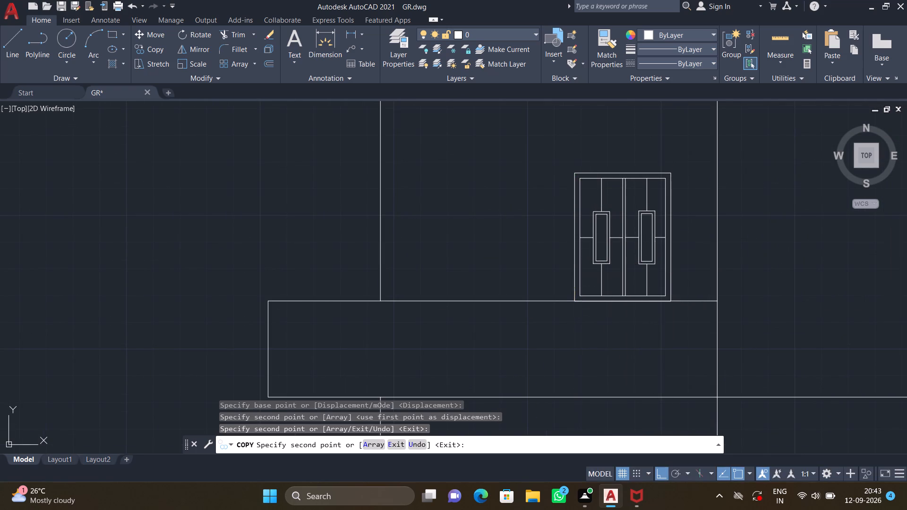
# Examine how the upper window copy's bottom edge aligns with the balcony's top line.
pyautogui.scroll(-3, 656, 267)
pyautogui.scroll(7, 646, 280)
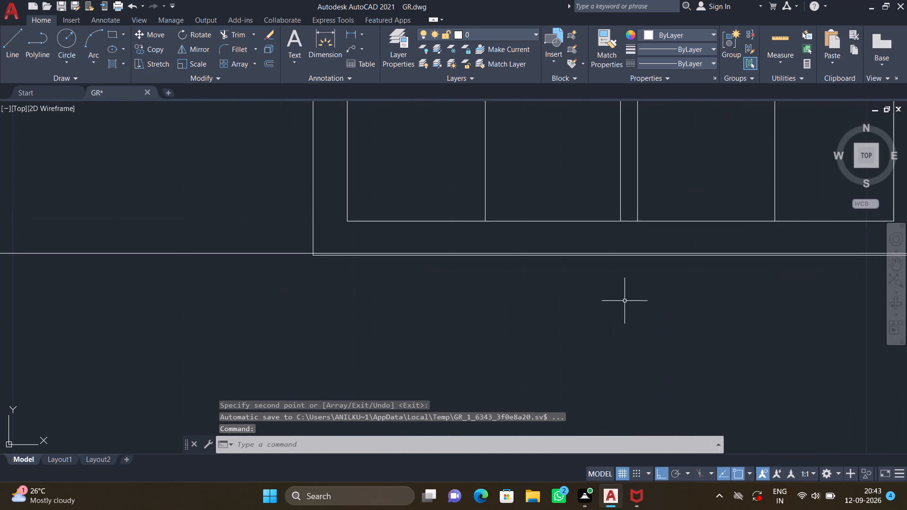
pyautogui.scroll(1, 625, 301)
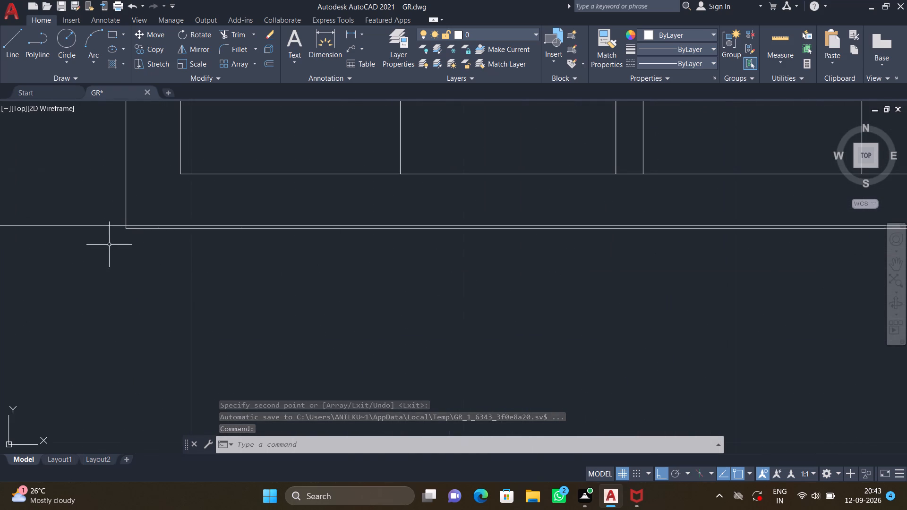
pyautogui.scroll(1, 109, 240)
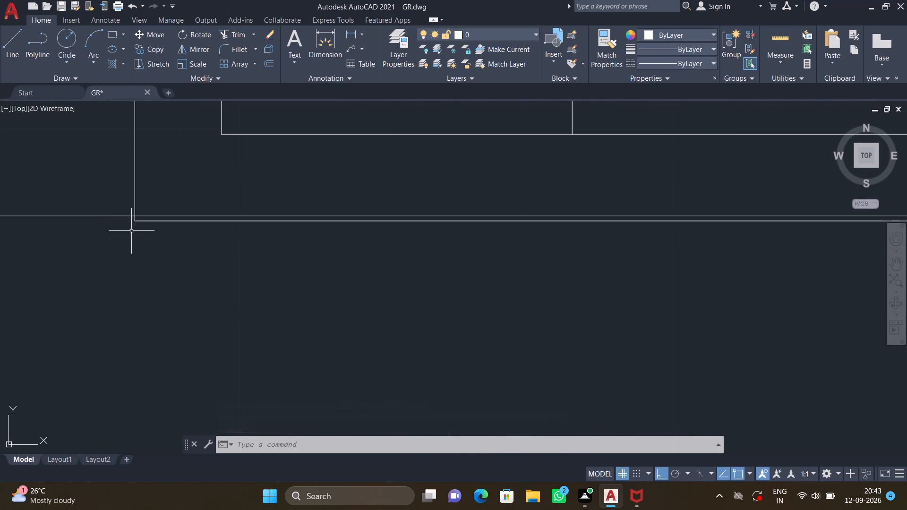
pyautogui.scroll(-2, 138, 228)
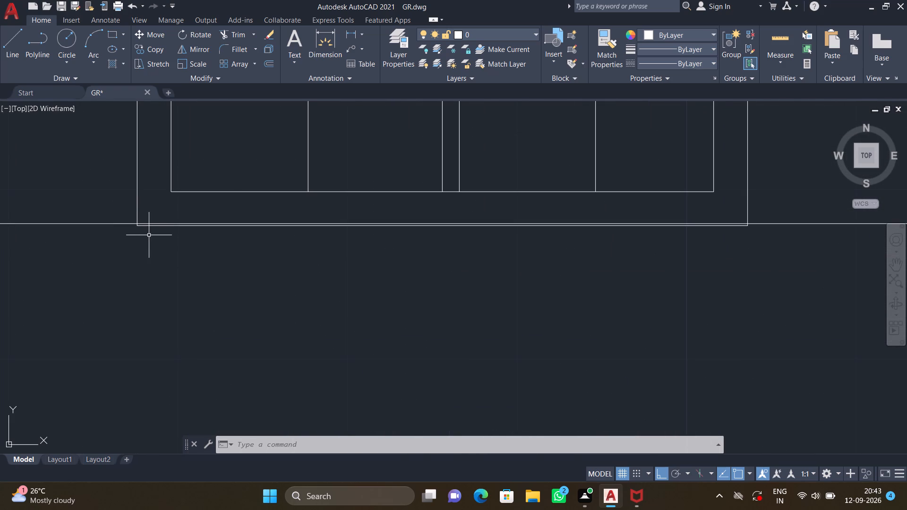
pyautogui.scroll(-1, 337, 210)
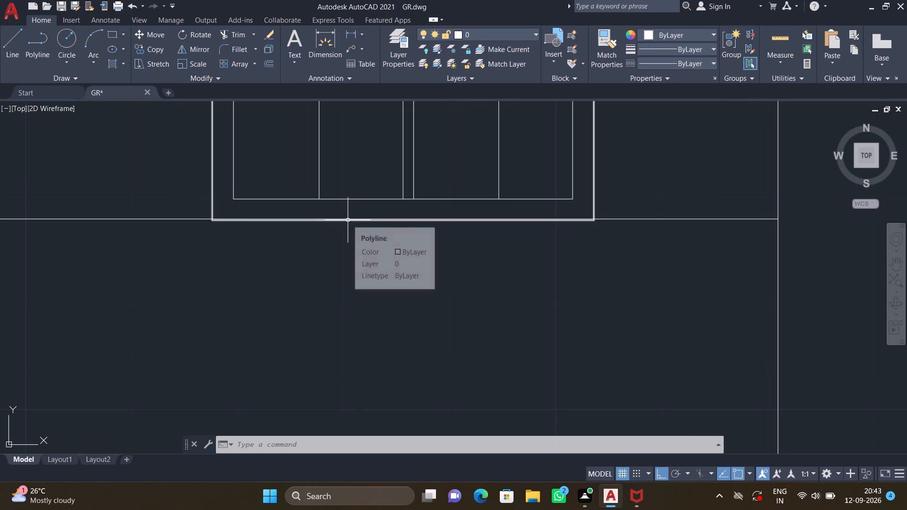
pyautogui.scroll(1, 348, 221)
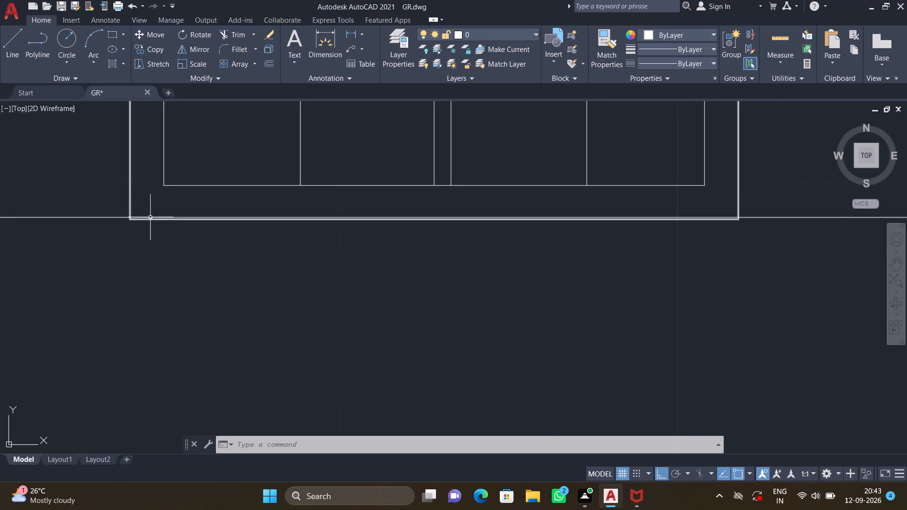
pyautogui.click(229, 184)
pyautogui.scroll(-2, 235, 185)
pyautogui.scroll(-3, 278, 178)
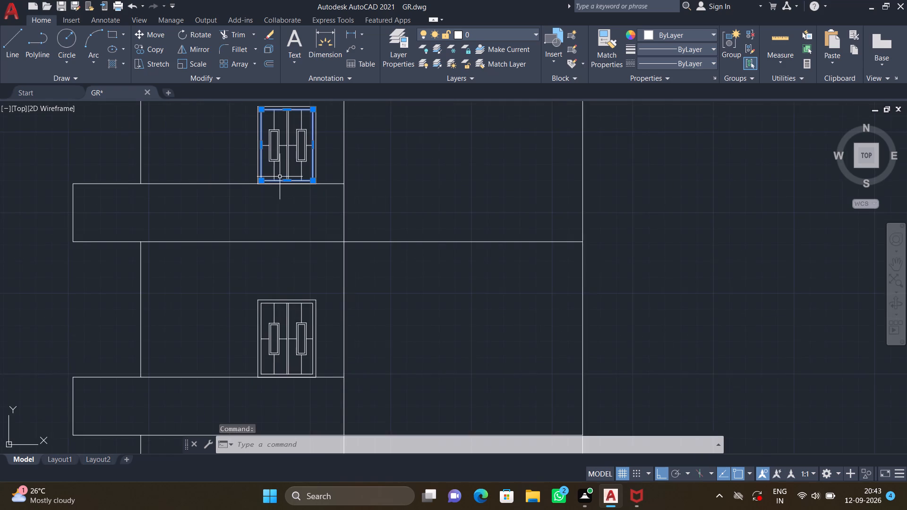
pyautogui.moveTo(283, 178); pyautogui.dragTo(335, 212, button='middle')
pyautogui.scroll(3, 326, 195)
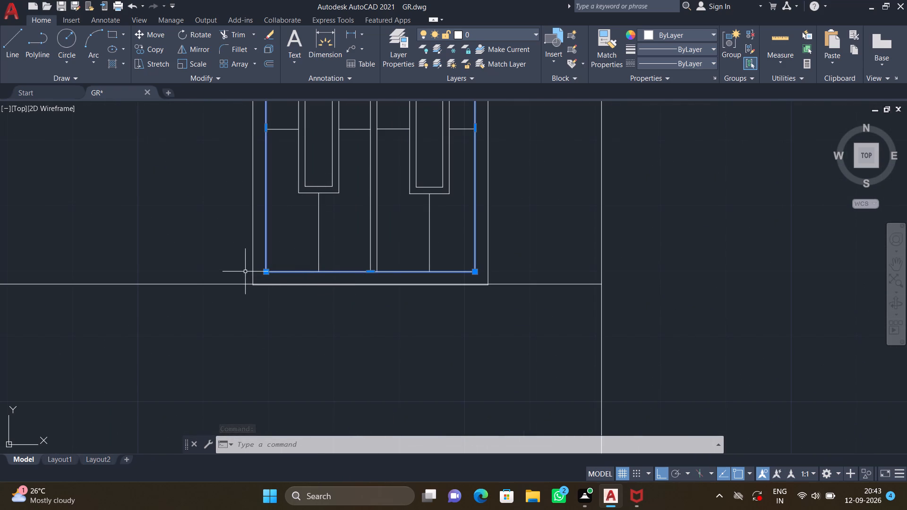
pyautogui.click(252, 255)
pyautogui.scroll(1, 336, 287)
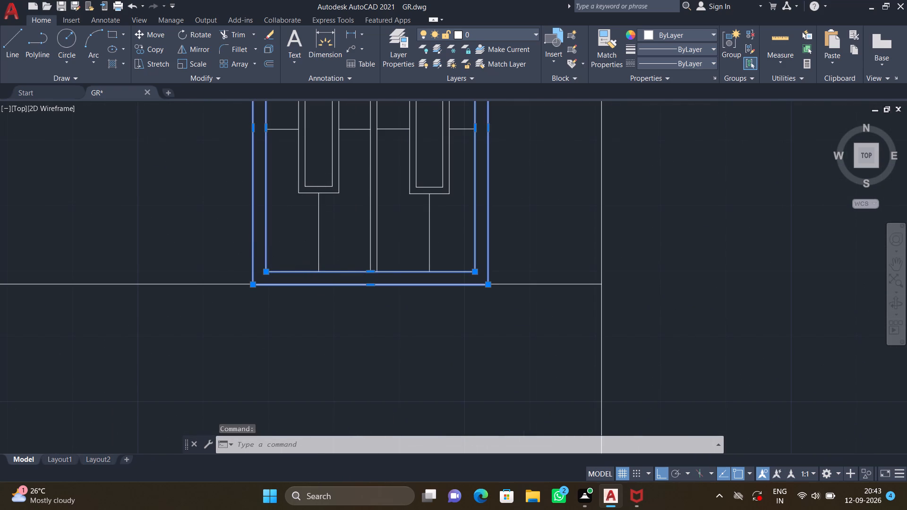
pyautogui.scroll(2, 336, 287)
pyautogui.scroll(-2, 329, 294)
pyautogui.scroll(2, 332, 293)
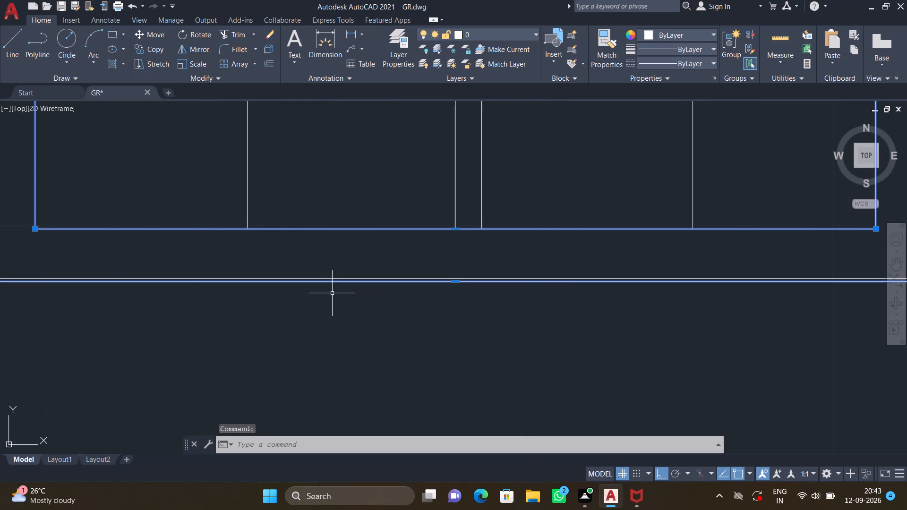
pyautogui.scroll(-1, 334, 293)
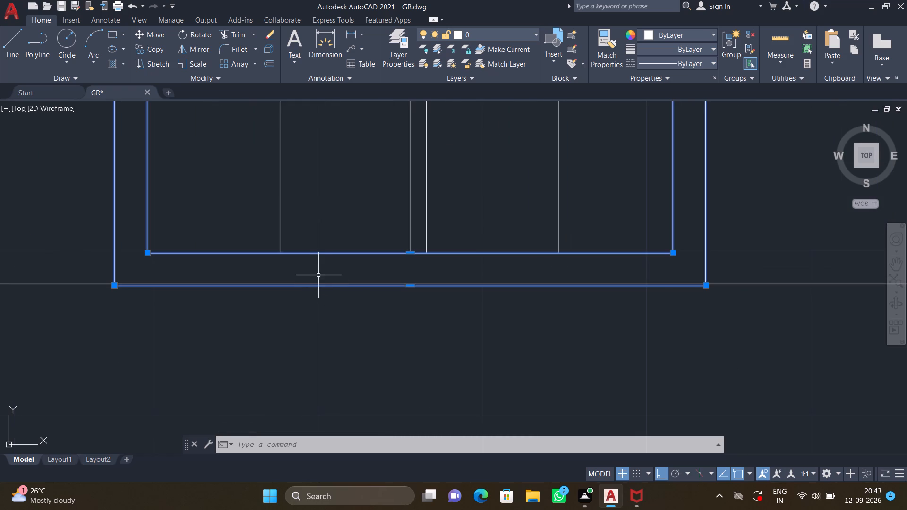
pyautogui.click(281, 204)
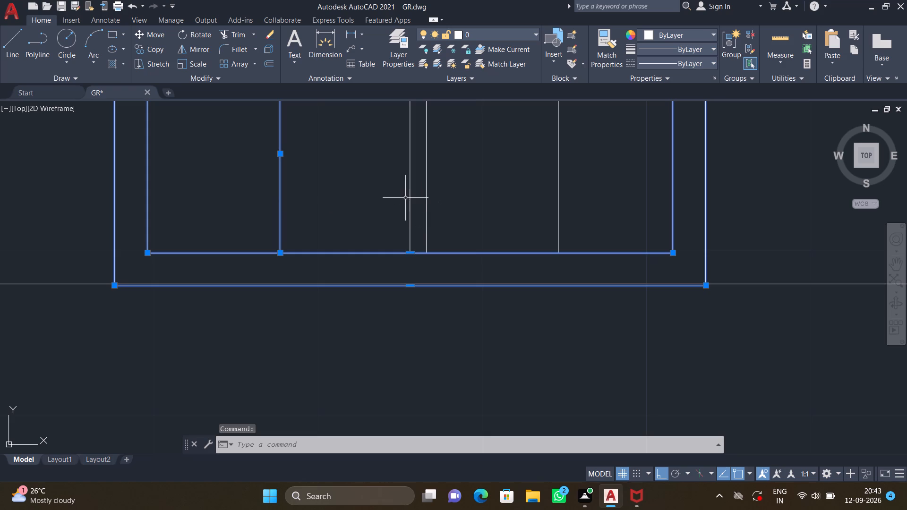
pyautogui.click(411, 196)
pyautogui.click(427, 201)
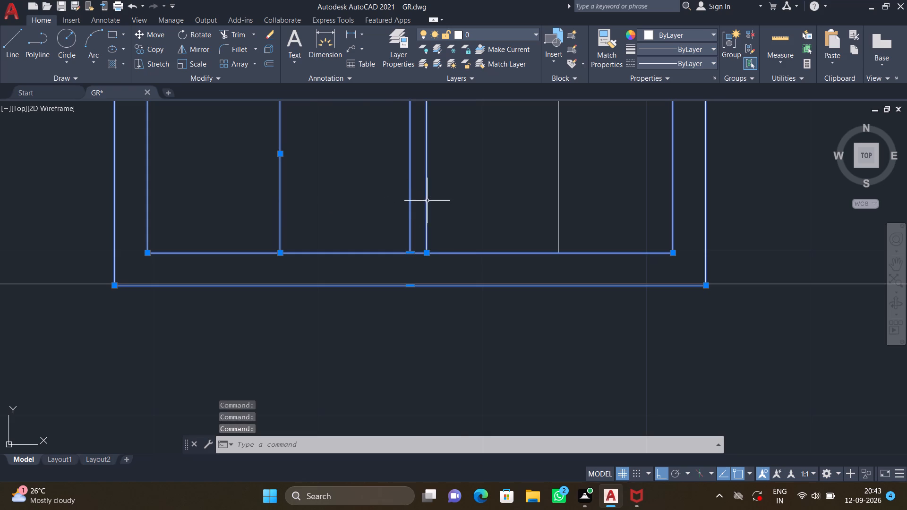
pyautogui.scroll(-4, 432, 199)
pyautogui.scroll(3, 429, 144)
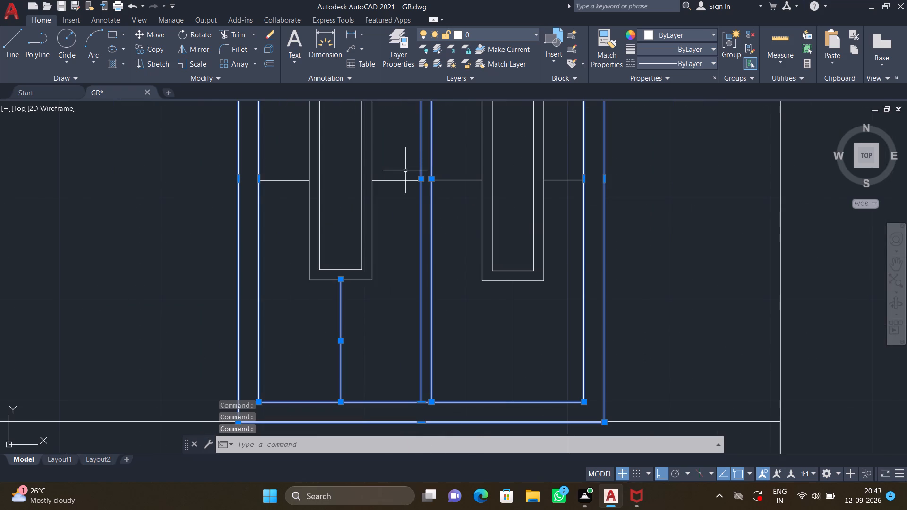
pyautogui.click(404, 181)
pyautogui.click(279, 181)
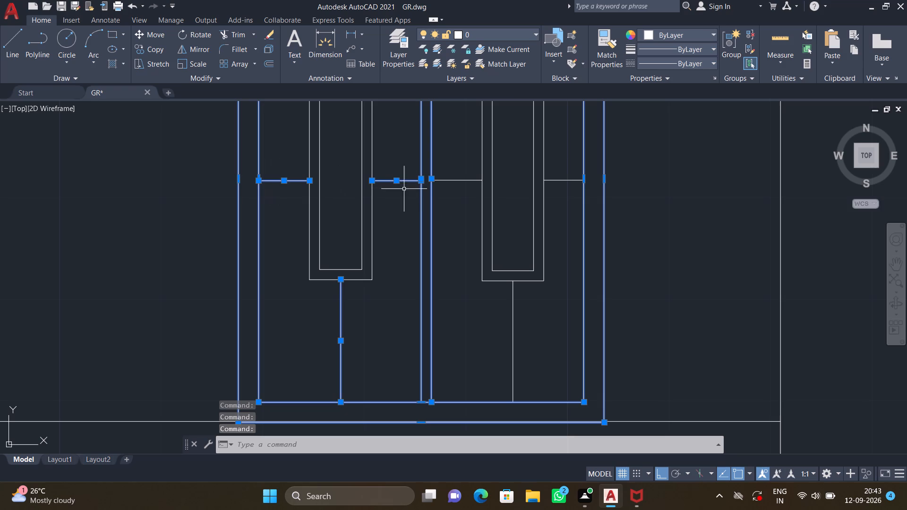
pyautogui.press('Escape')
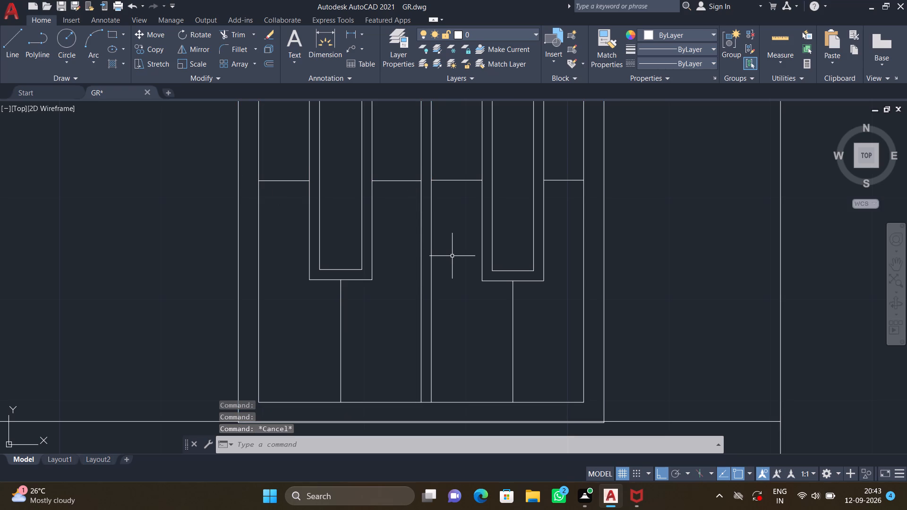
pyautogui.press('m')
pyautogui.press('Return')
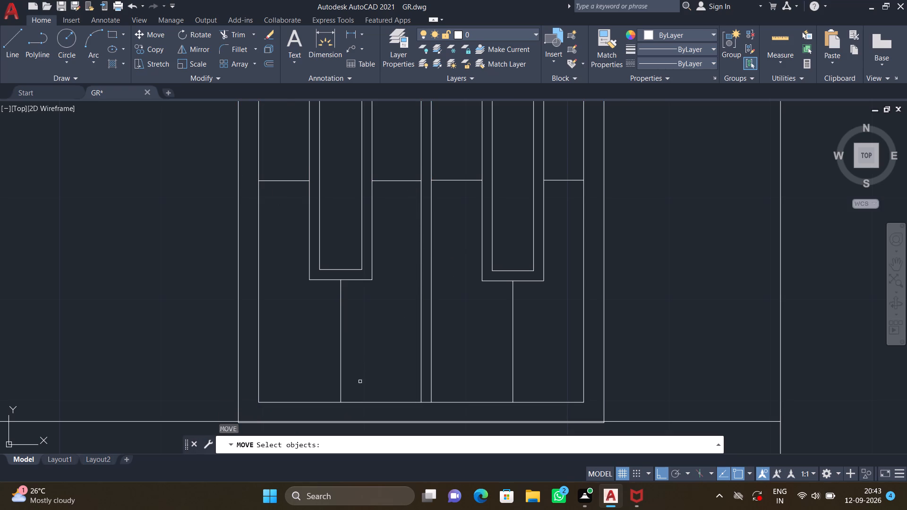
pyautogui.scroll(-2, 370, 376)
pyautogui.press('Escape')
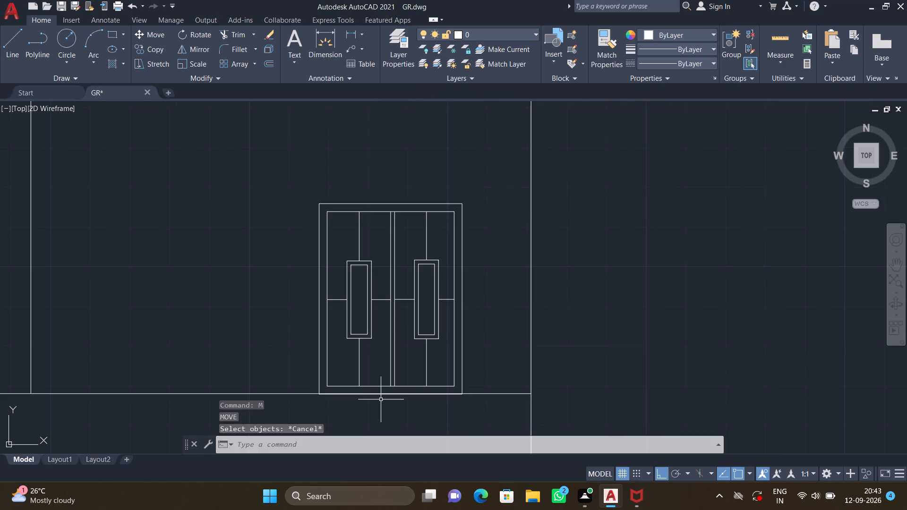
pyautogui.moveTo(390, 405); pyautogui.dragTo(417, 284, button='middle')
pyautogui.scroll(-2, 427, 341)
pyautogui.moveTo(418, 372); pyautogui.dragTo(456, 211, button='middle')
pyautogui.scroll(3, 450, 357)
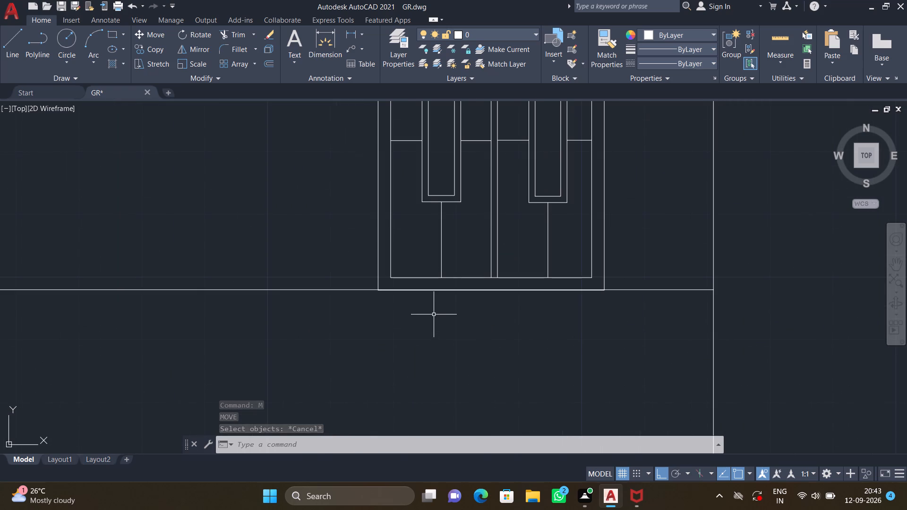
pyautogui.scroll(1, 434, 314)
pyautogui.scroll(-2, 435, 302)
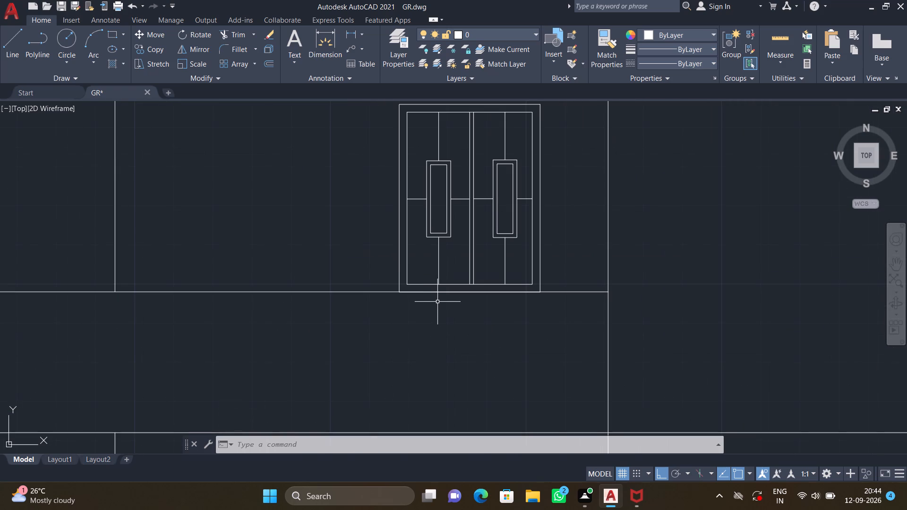
# Draw a 3' by 4' rectangle on the lower balcony's top line, above the ground-floor door and beside the window copy.
pyautogui.scroll(-2, 437, 302)
pyautogui.middleClick(440, 302)
pyautogui.scroll(-1, 443, 302)
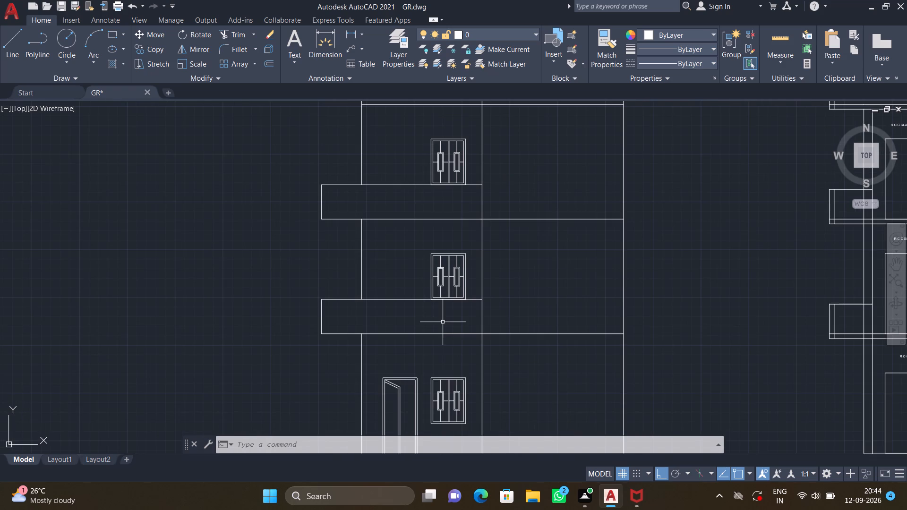
pyautogui.moveTo(443, 322); pyautogui.dragTo(463, 301, button='middle')
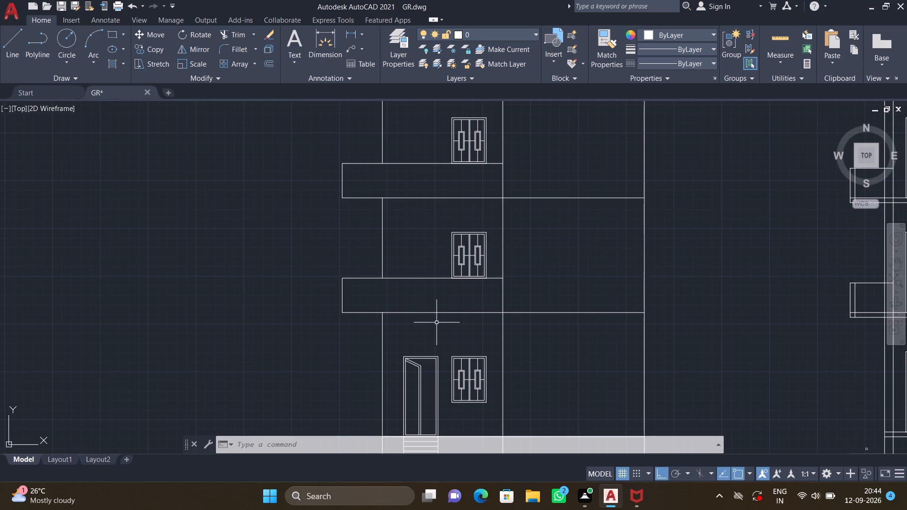
pyautogui.scroll(-2, 433, 327)
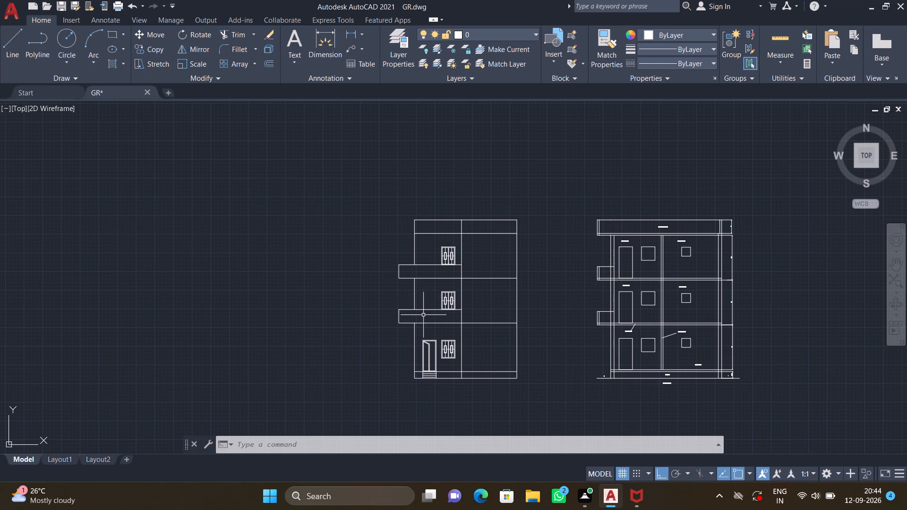
pyautogui.scroll(3, 425, 308)
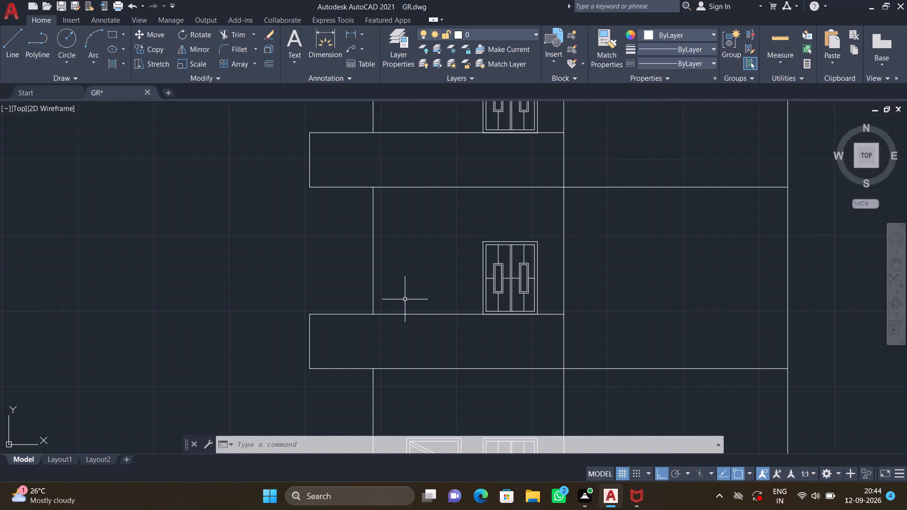
pyautogui.scroll(1, 405, 299)
pyautogui.write('REC')
pyautogui.press('Return')
pyautogui.scroll(-1, 399, 306)
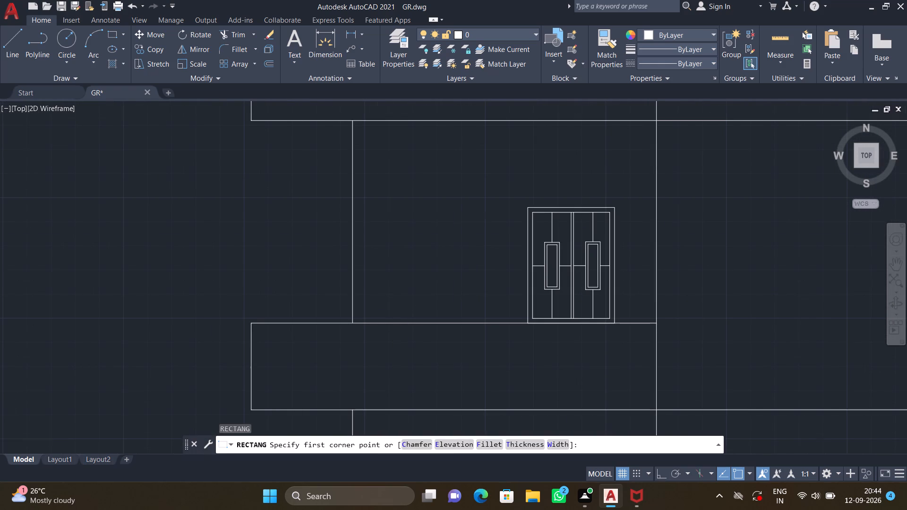
pyautogui.scroll(-1, 399, 306)
pyautogui.scroll(1, 402, 385)
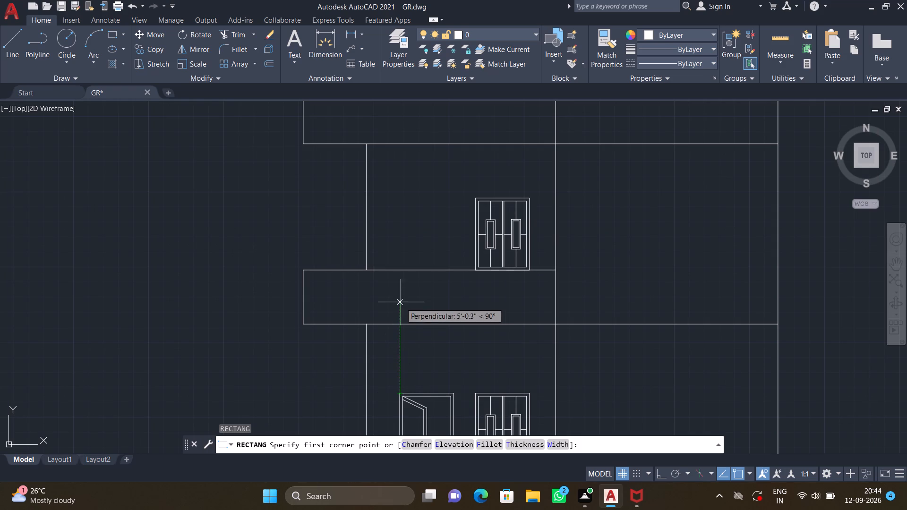
pyautogui.click(398, 271)
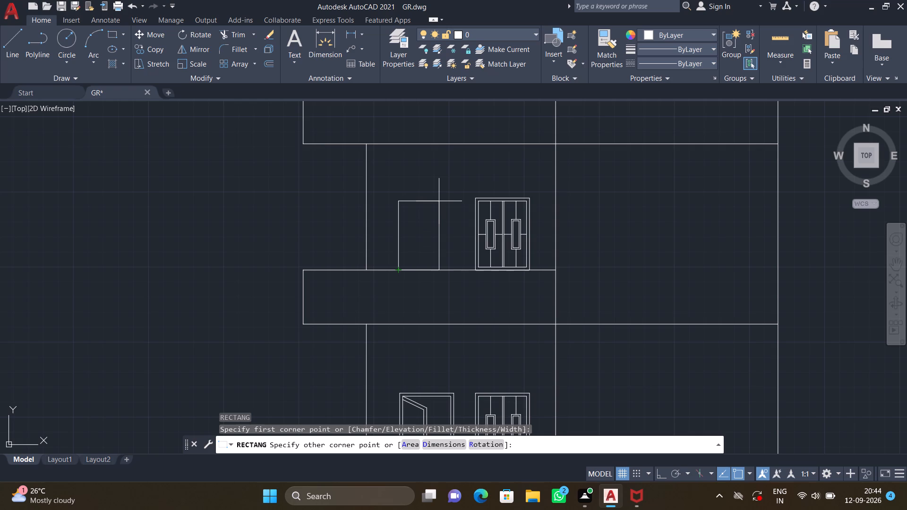
pyautogui.press('d')
pyautogui.press('Return')
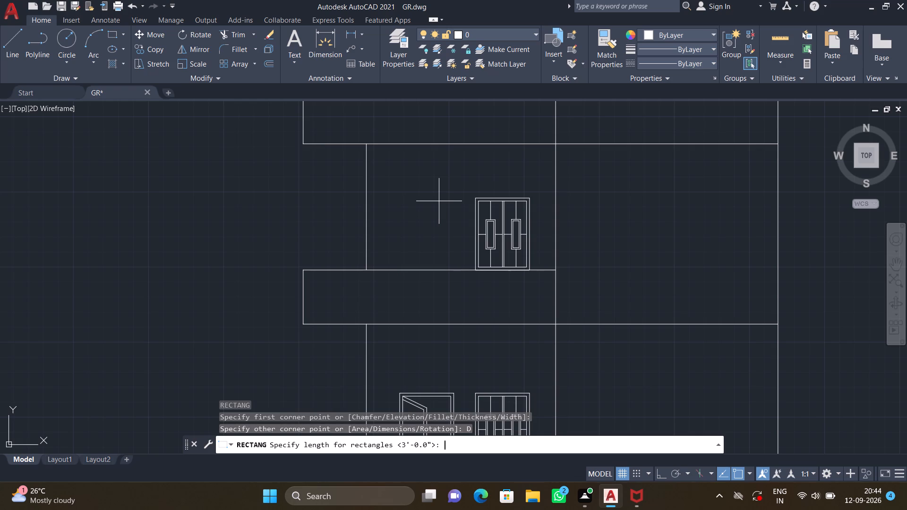
pyautogui.write("3'")
pyautogui.press('Return')
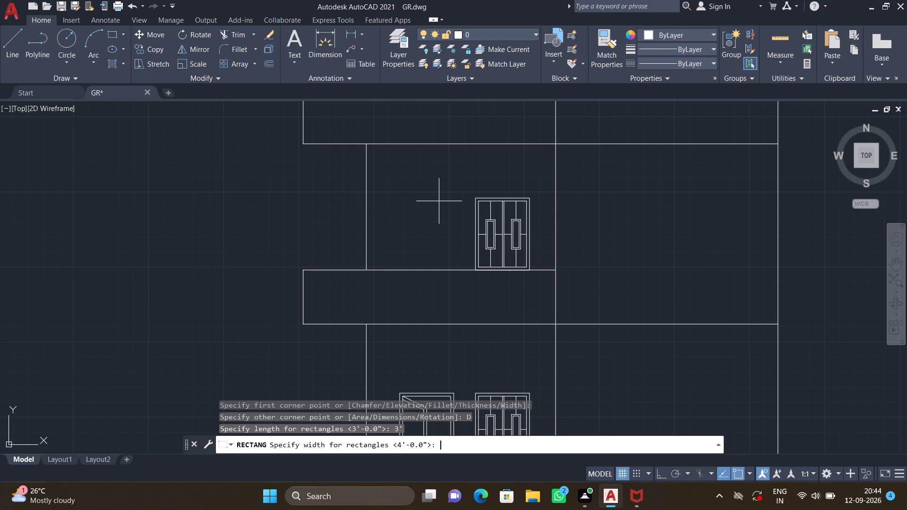
pyautogui.write("4'")
pyautogui.press('Return')
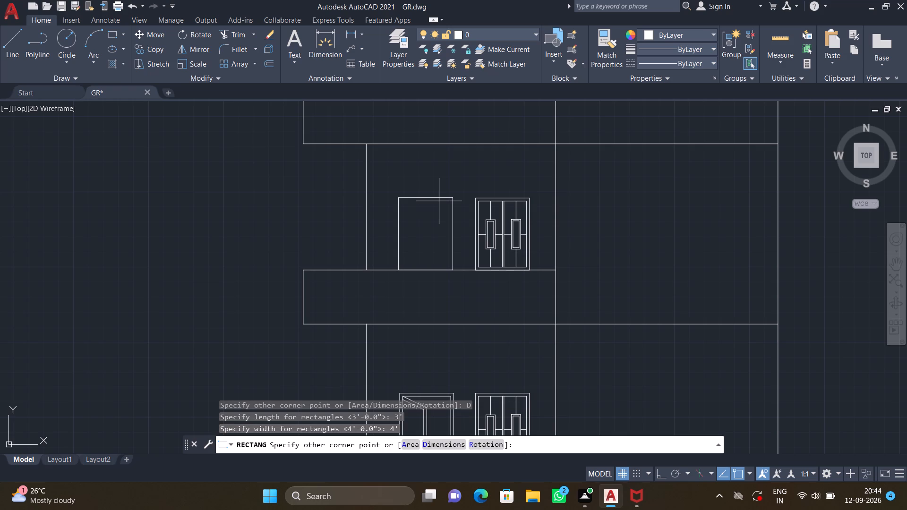
pyautogui.click(439, 201)
pyautogui.click(427, 242)
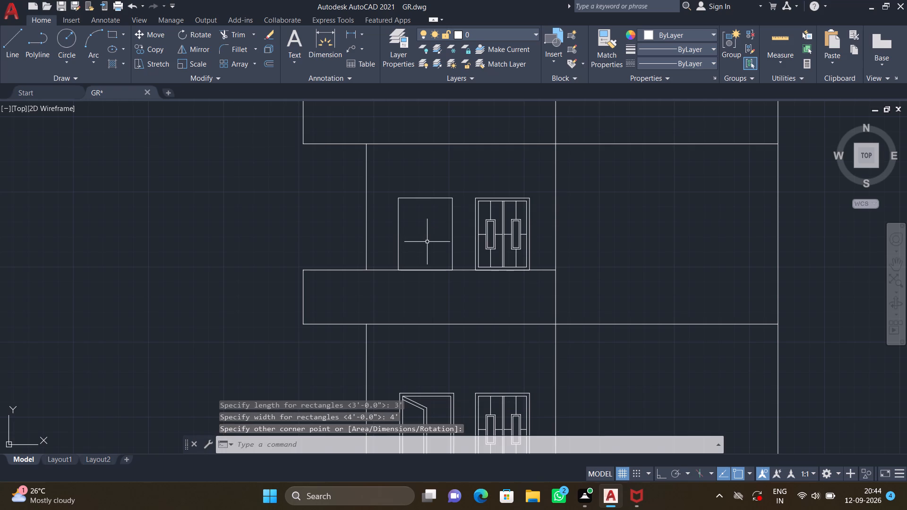
# Offset the new first-floor door rectangle 2" inward.
pyautogui.scroll(2, 426, 237)
pyautogui.scroll(-1, 418, 233)
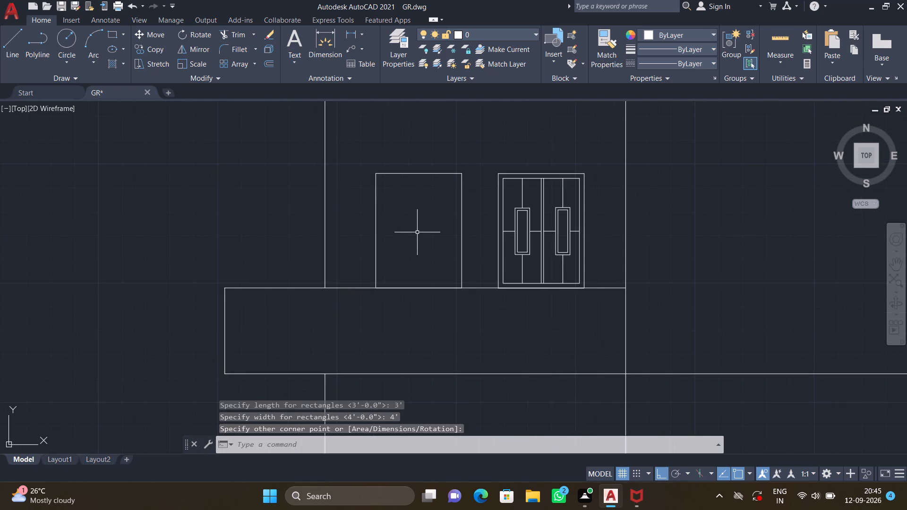
pyautogui.scroll(-2, 417, 232)
pyautogui.scroll(2, 419, 227)
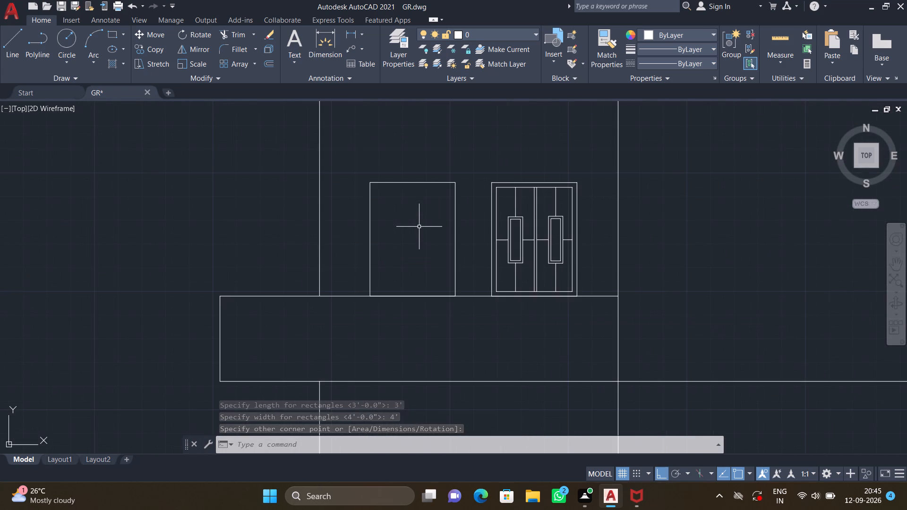
pyautogui.press('o')
pyautogui.press('Return')
pyautogui.write('2"')
pyautogui.press('Return')
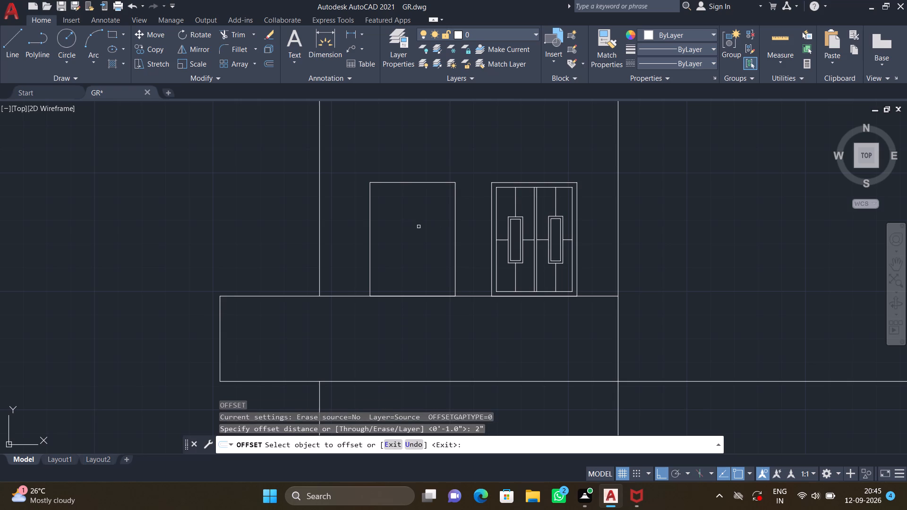
pyautogui.click(408, 182)
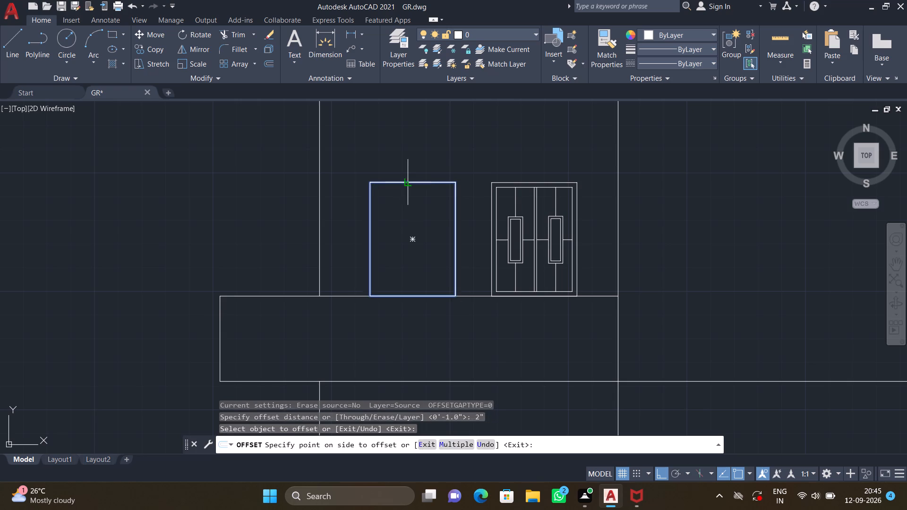
pyautogui.click(408, 199)
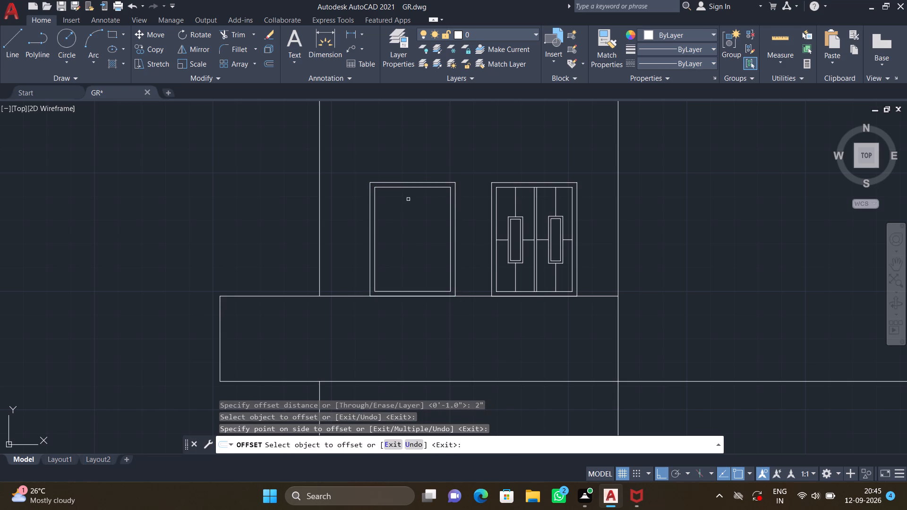
pyautogui.press('Return')
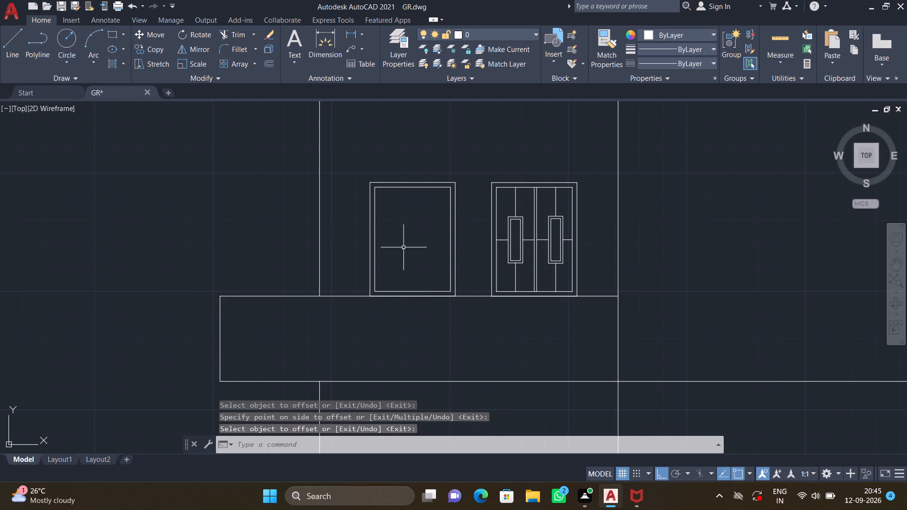
# Explode the inner door rectangle and trim away the bottom edges of the inner and outer rectangles.
pyautogui.scroll(2, 398, 299)
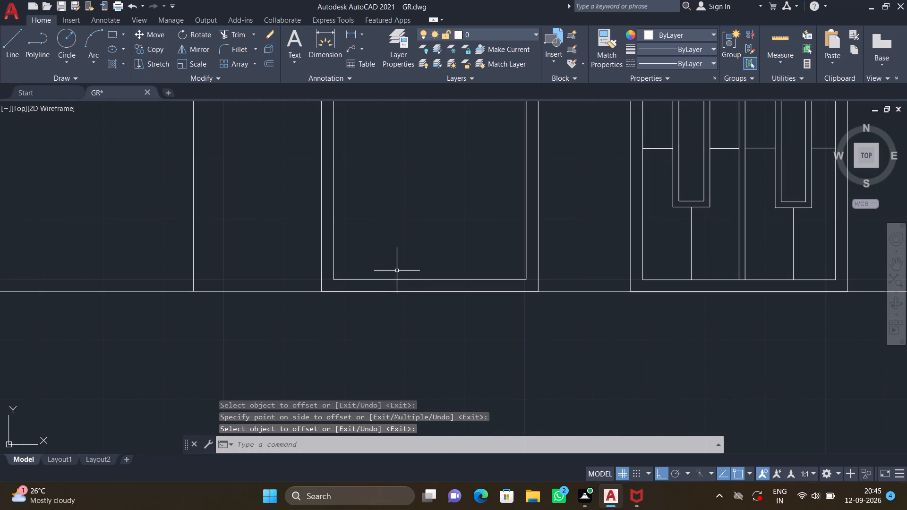
pyautogui.click(399, 278)
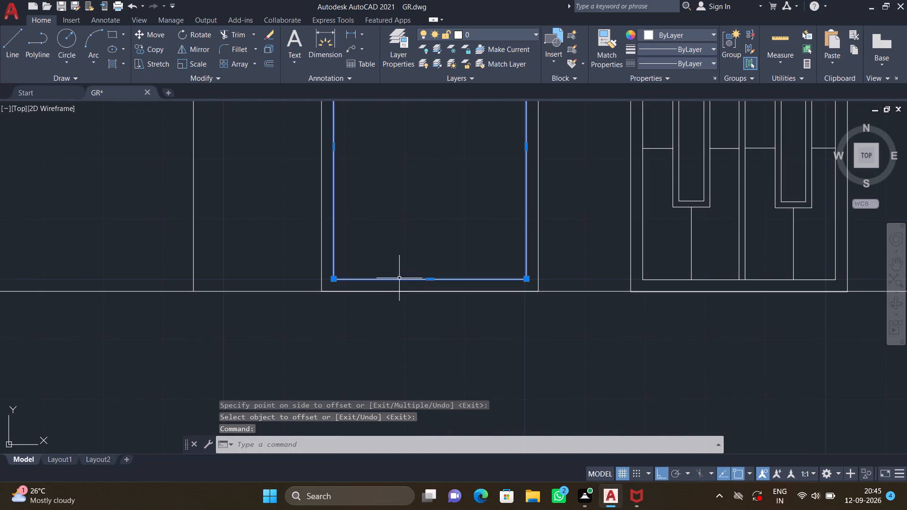
pyautogui.press('x')
pyautogui.press('Return')
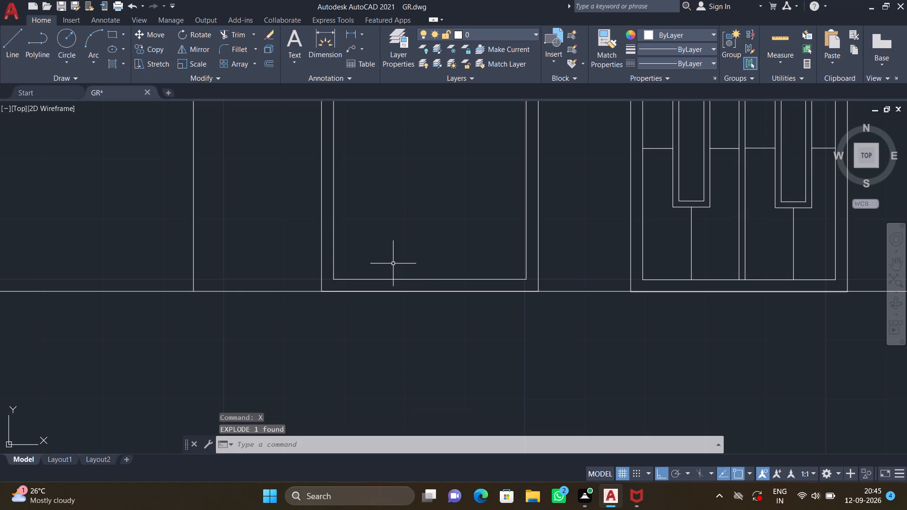
pyautogui.write('TR')
pyautogui.press('Return')
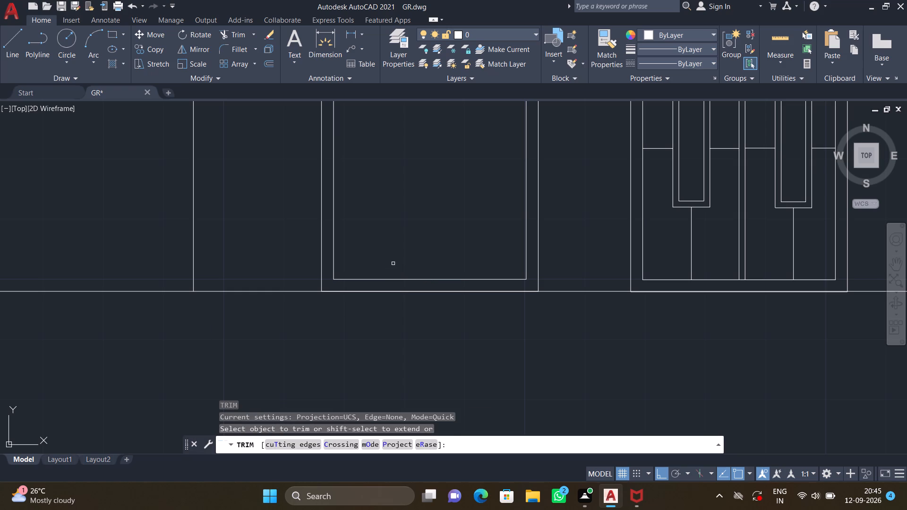
pyautogui.click(394, 263)
pyautogui.click(401, 287)
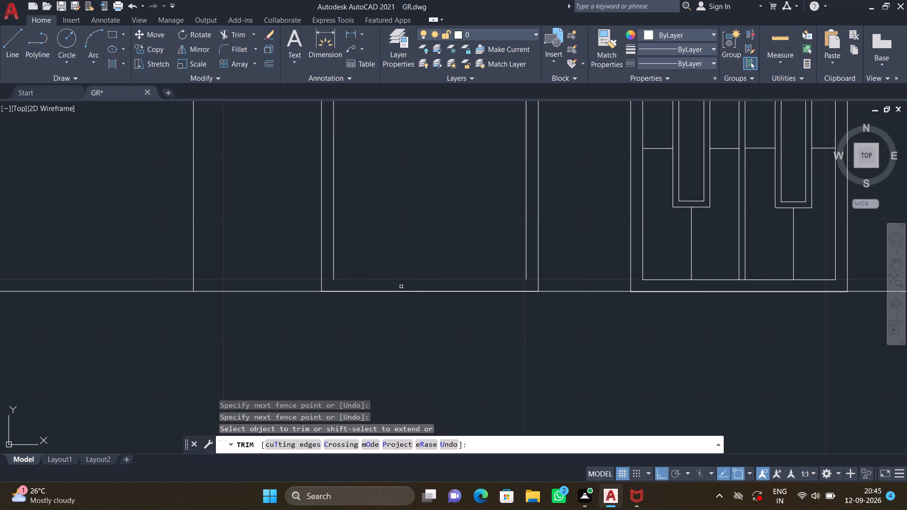
pyautogui.click(403, 290)
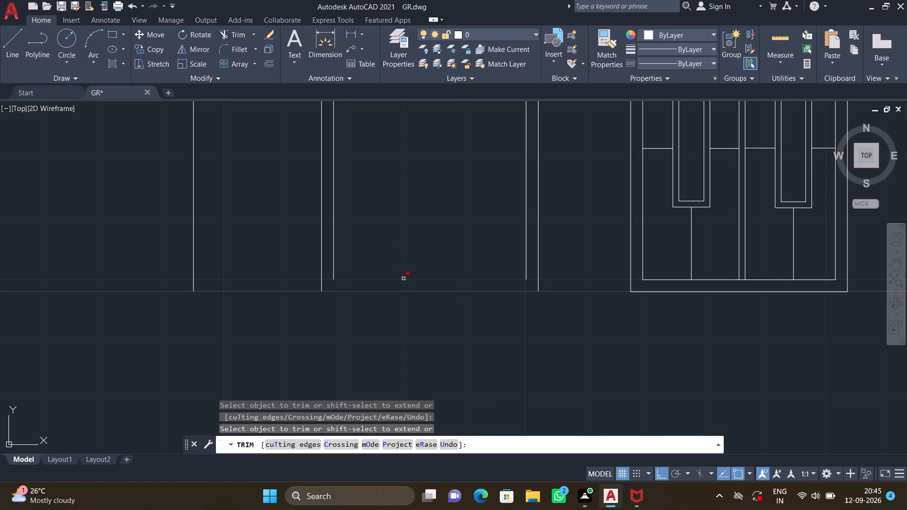
pyautogui.press('Return')
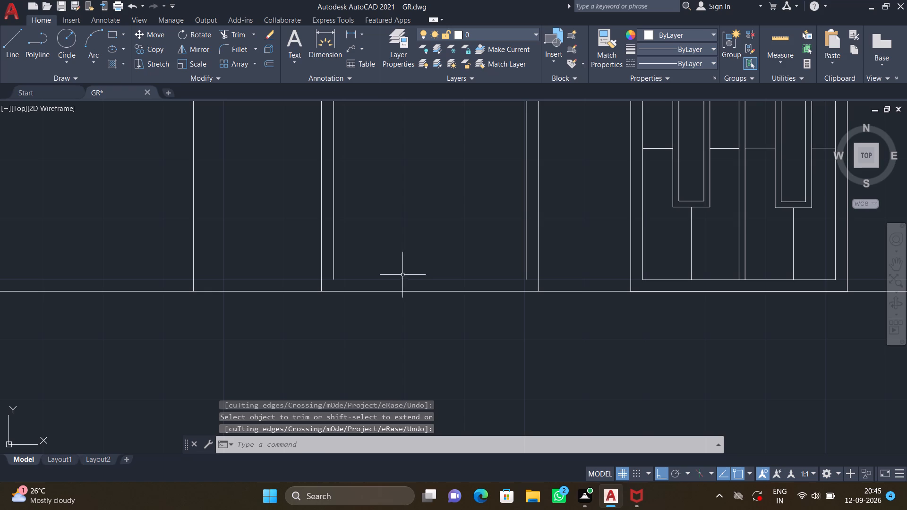
# Extend the inner frame's two vertical lines down to the lower balcony's top line.
pyautogui.write('EX')
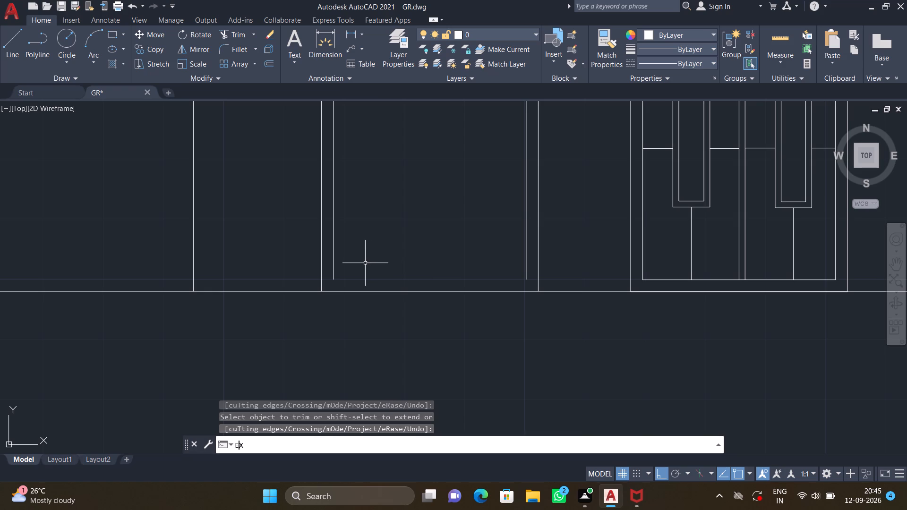
pyautogui.press('Return')
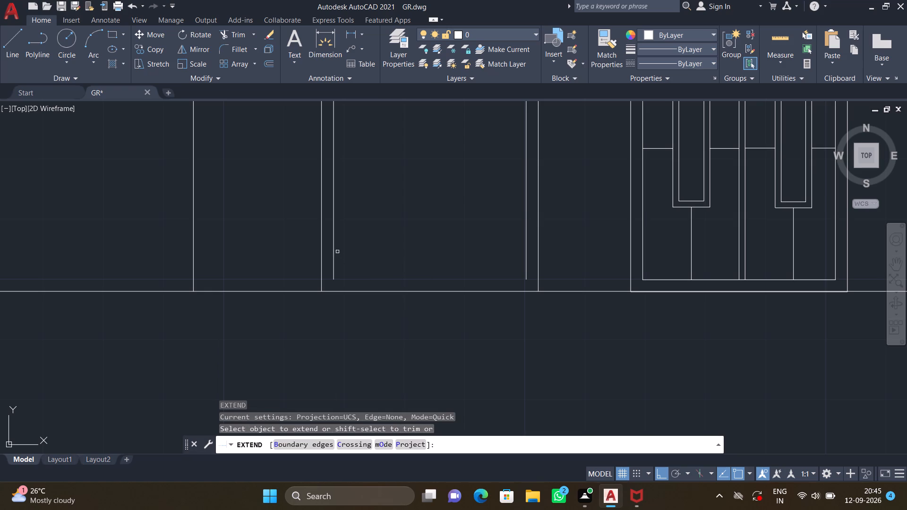
pyautogui.click(334, 246)
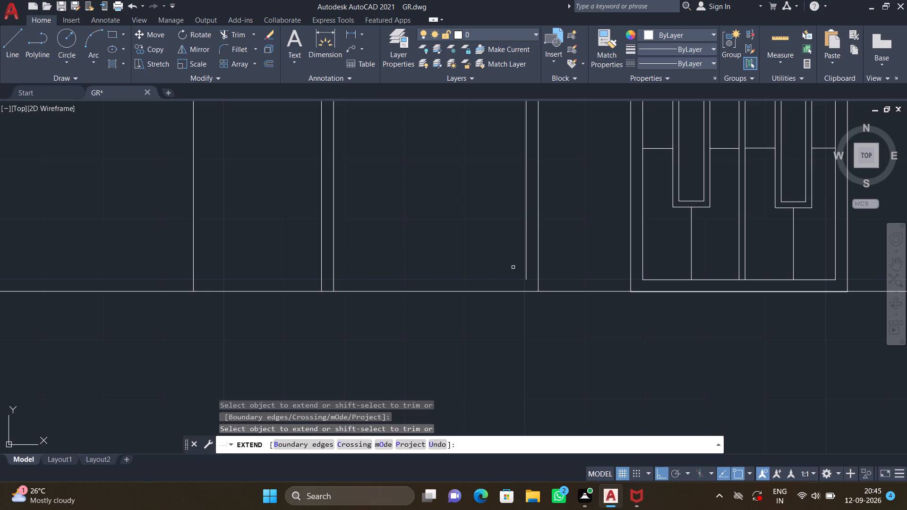
pyautogui.click(525, 266)
pyautogui.scroll(-2, 455, 256)
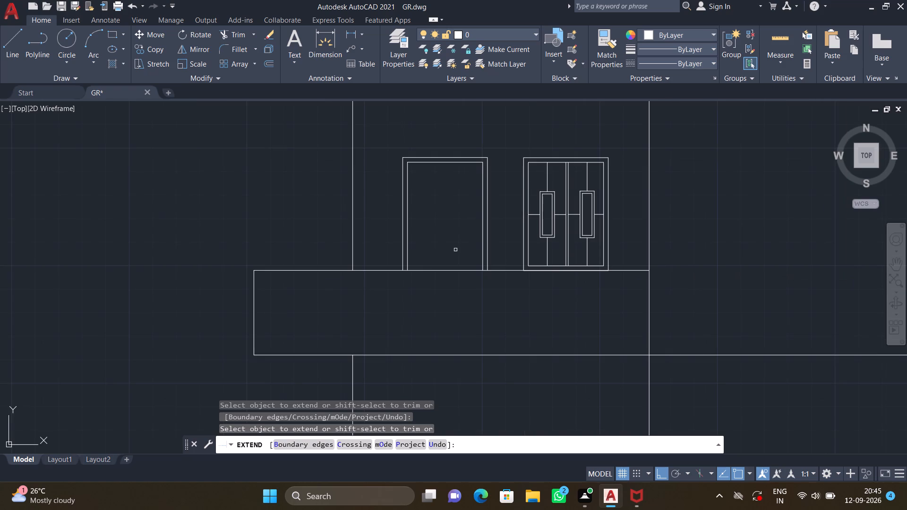
pyautogui.press('Return')
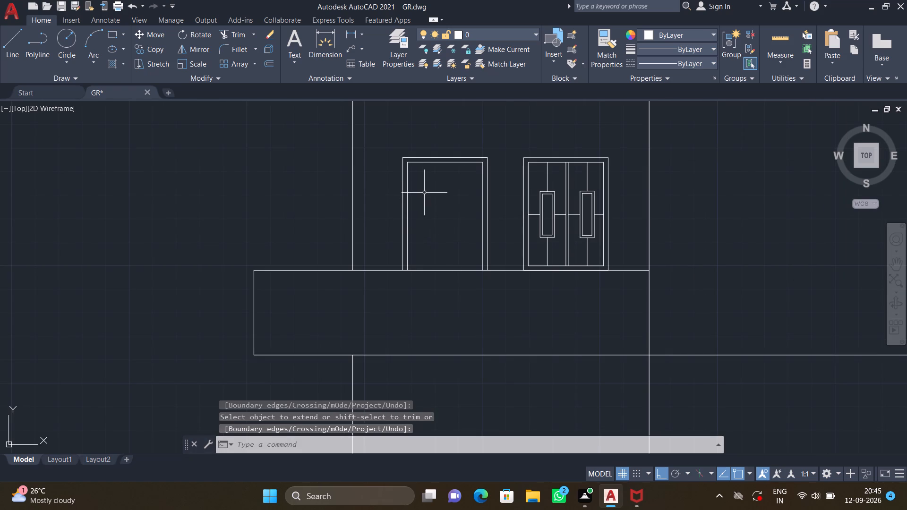
# Draw the first-floor door's open leaf: a slanted line from the inner frame's top-left corner, continued vertically down to the balcony's top line.
pyautogui.press('F8')
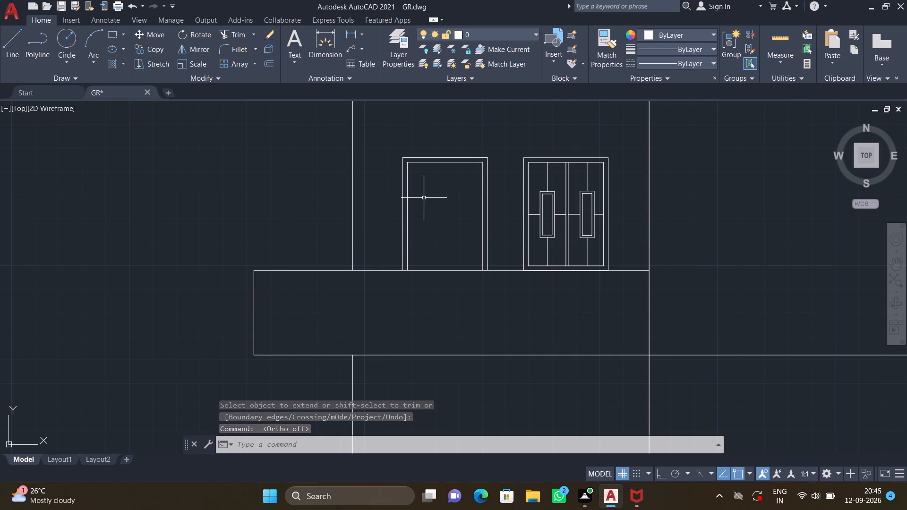
pyautogui.press('l')
pyautogui.press('Return')
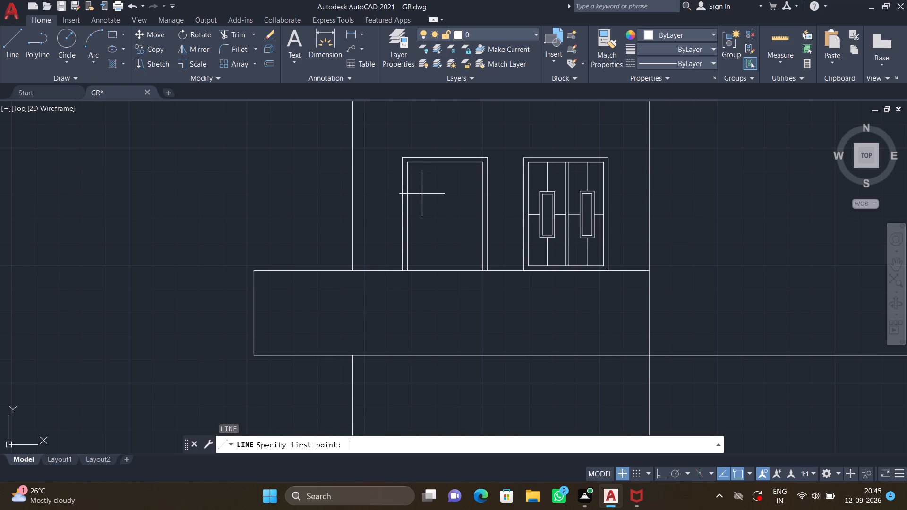
pyautogui.scroll(-1, 413, 166)
pyautogui.scroll(2, 413, 166)
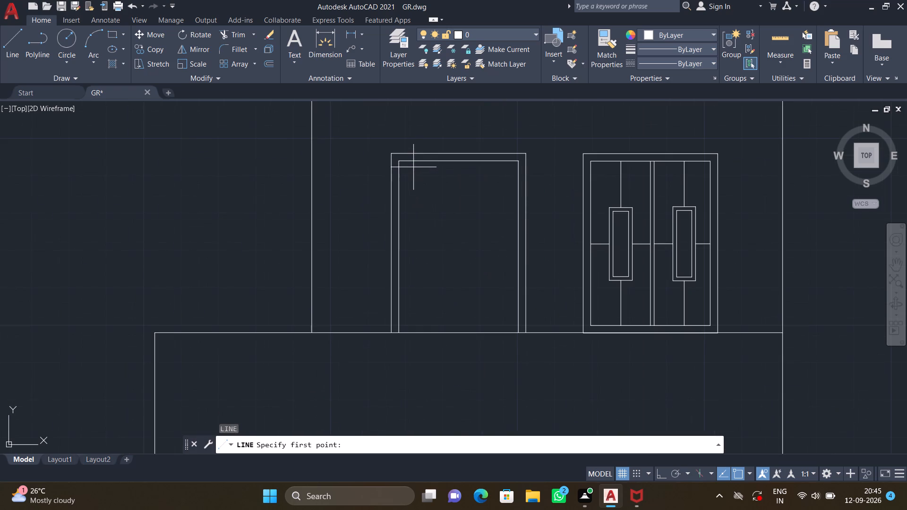
pyautogui.click(401, 163)
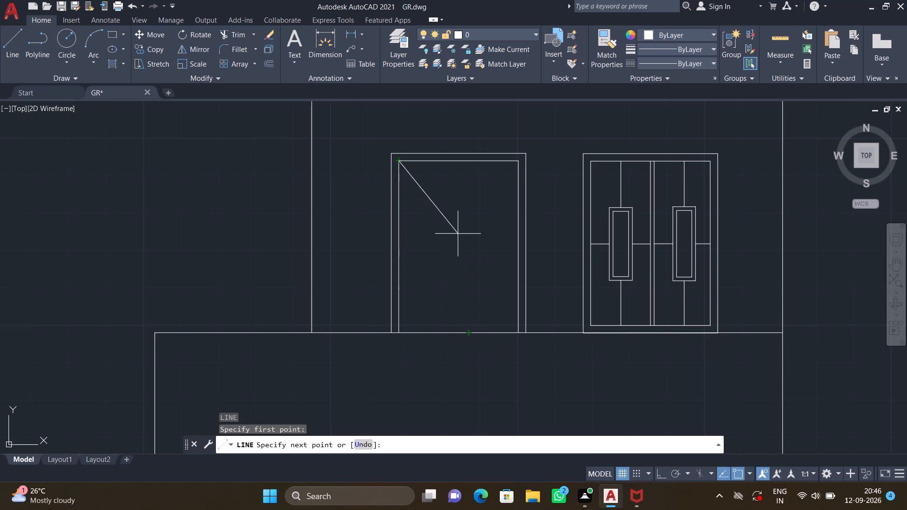
pyautogui.click(454, 189)
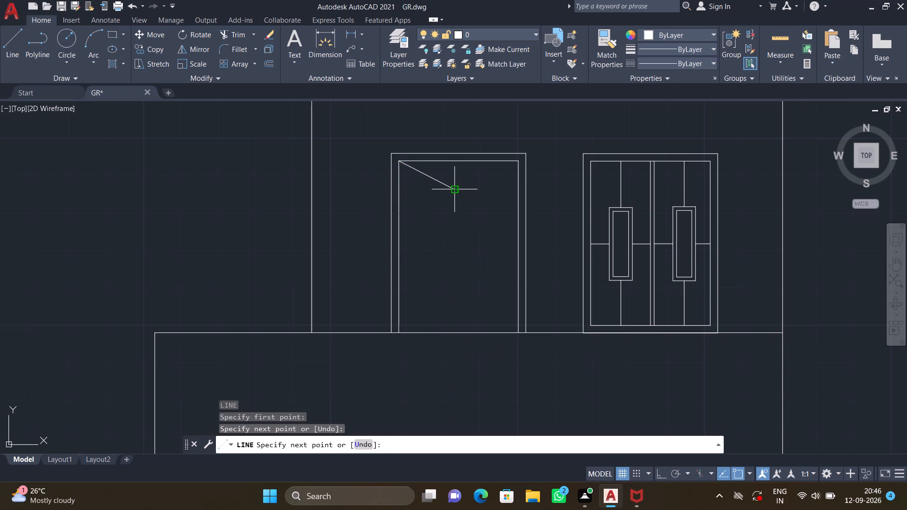
pyautogui.click(454, 333)
pyautogui.press('Return')
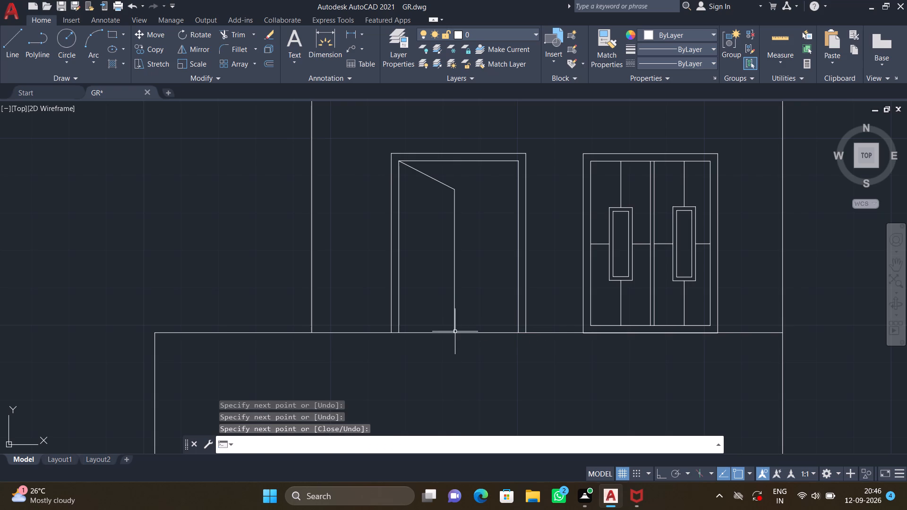
# Offset the open leaf's slanted and vertical lines 2" toward the inside of the leaf.
pyautogui.scroll(2, 430, 188)
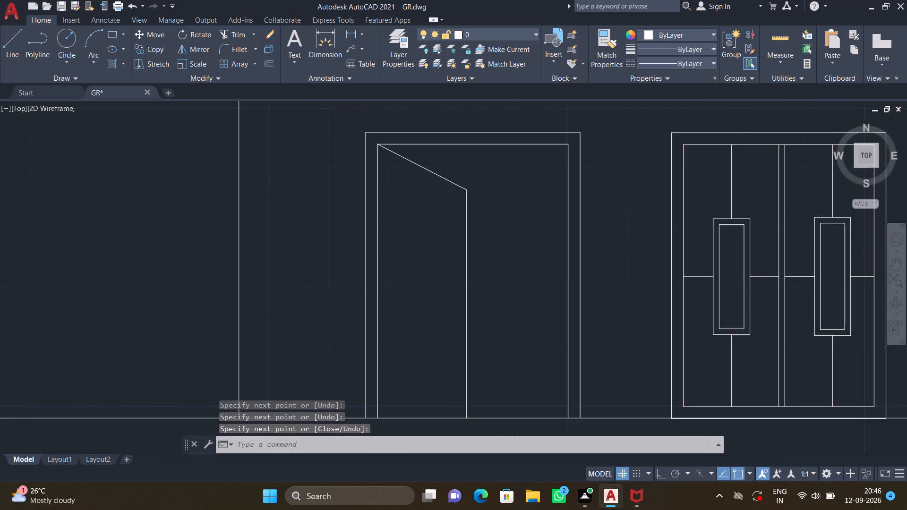
pyautogui.press('o')
pyautogui.press('Return')
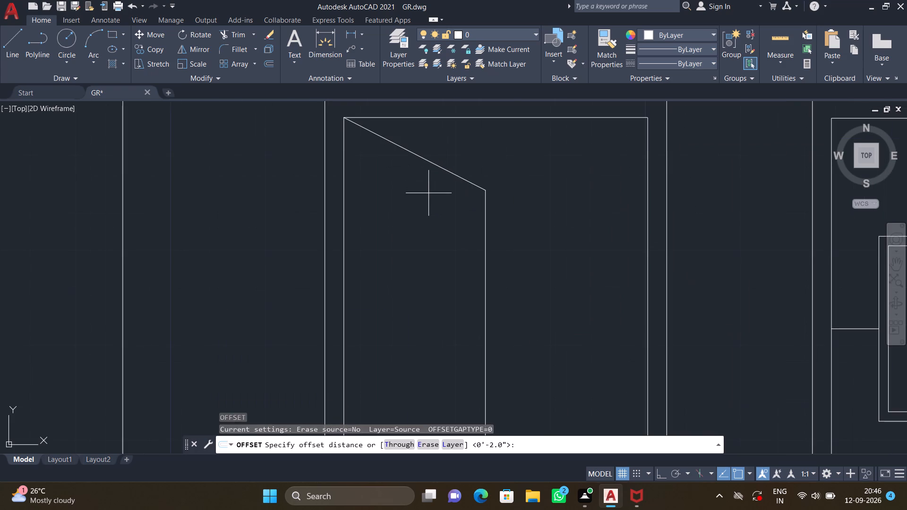
pyautogui.write('2"')
pyautogui.press('Return')
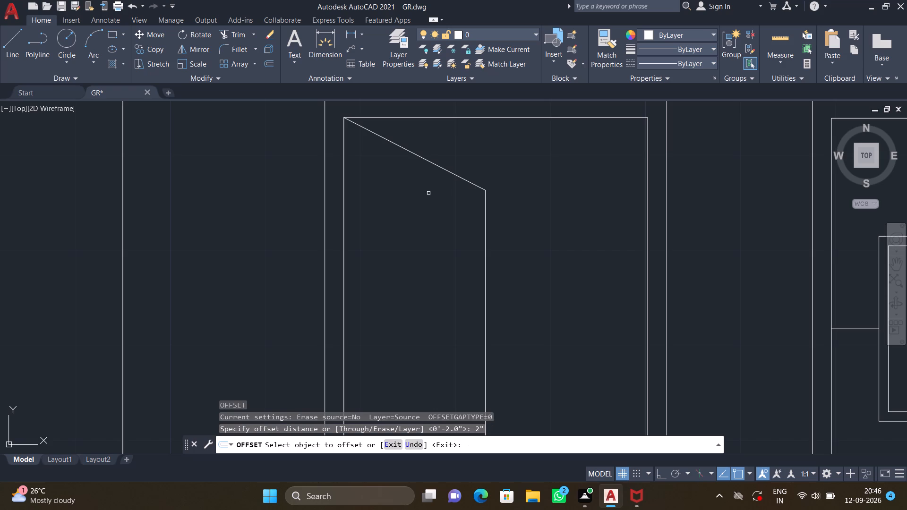
pyautogui.click(448, 171)
pyautogui.click(435, 206)
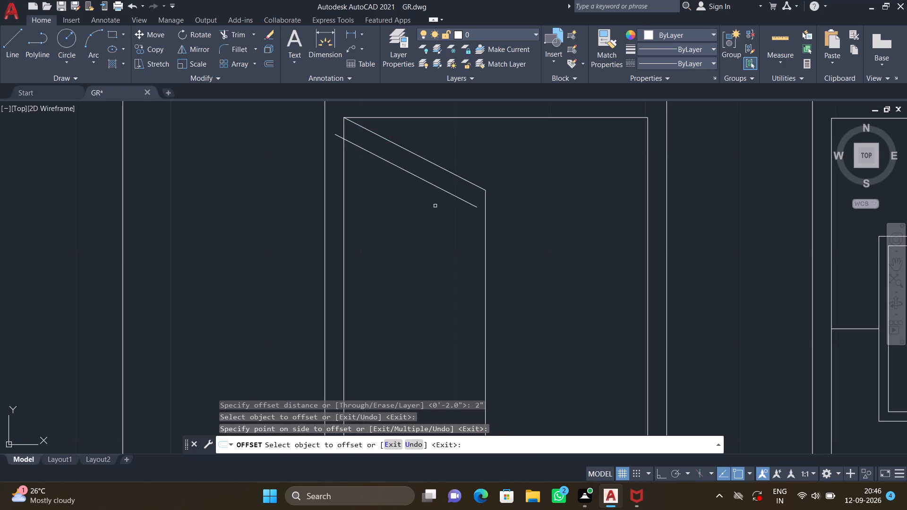
pyautogui.click(486, 252)
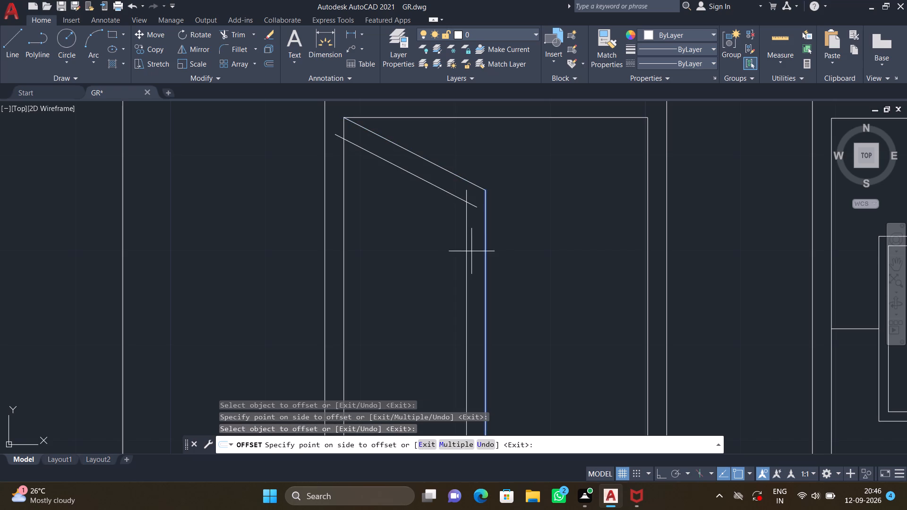
pyautogui.click(471, 251)
pyautogui.press('Return')
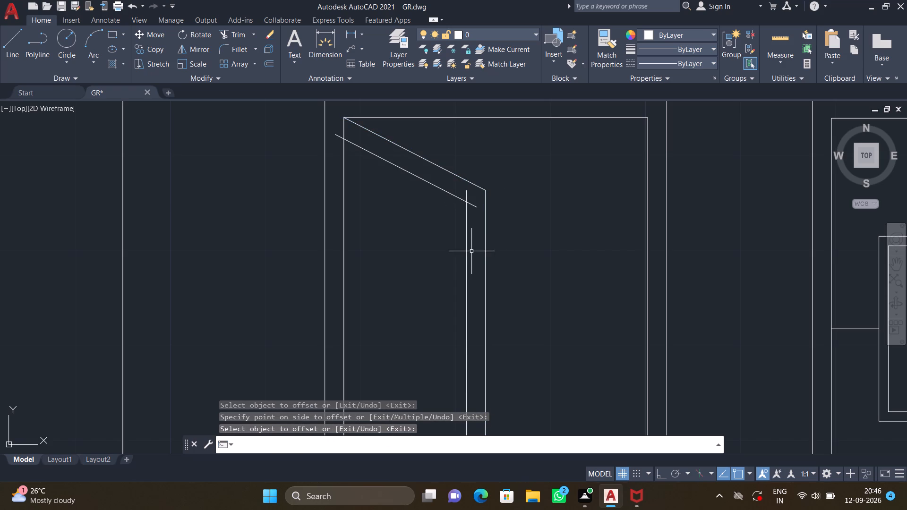
# Trim the offset lines' overhanging ends at the inner door frame and at the leaf's upper corner.
pyautogui.scroll(-3, 471, 249)
pyautogui.scroll(2, 446, 223)
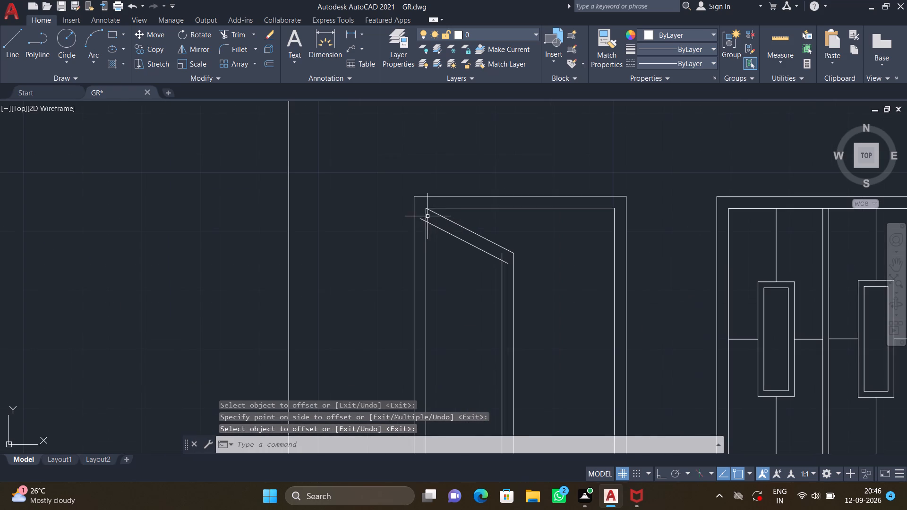
pyautogui.scroll(2, 427, 216)
pyautogui.write('TR')
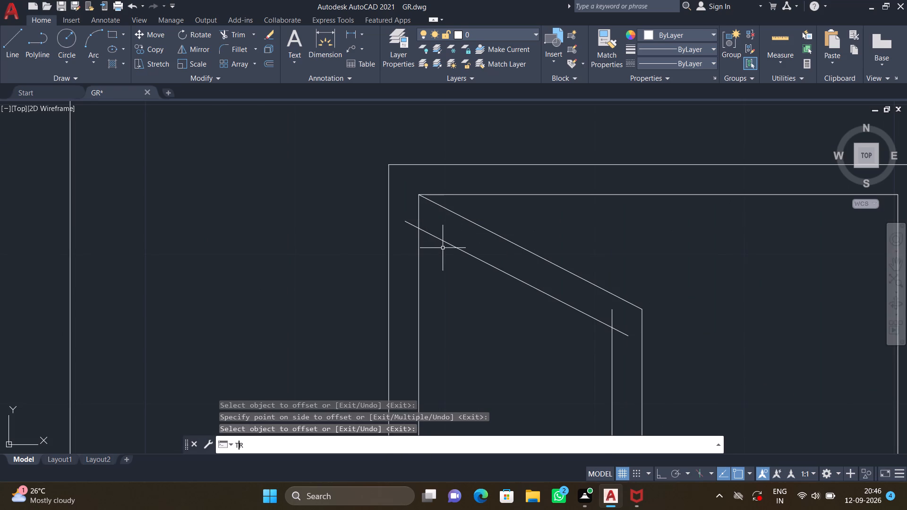
pyautogui.press('Return')
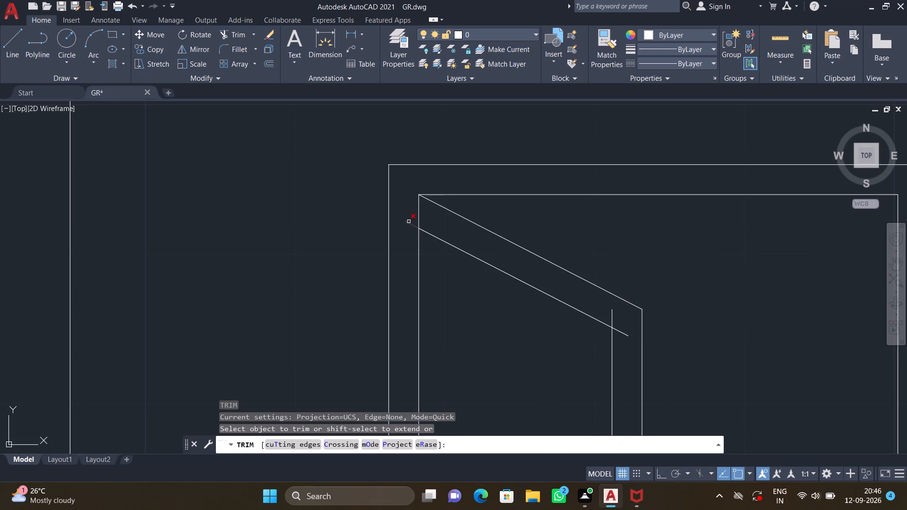
pyautogui.moveTo(409, 216); pyautogui.dragTo(409, 221)
pyautogui.click(409, 230)
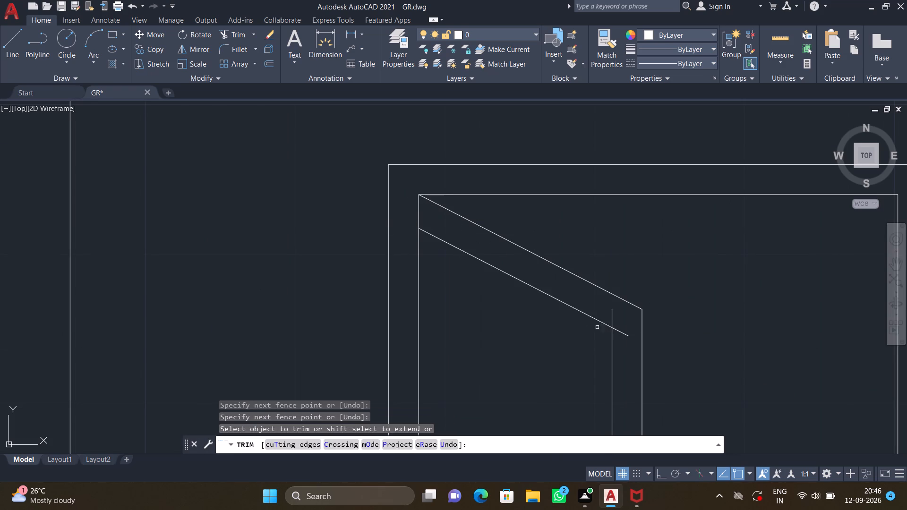
pyautogui.click(603, 314)
pyautogui.click(616, 322)
pyautogui.click(620, 324)
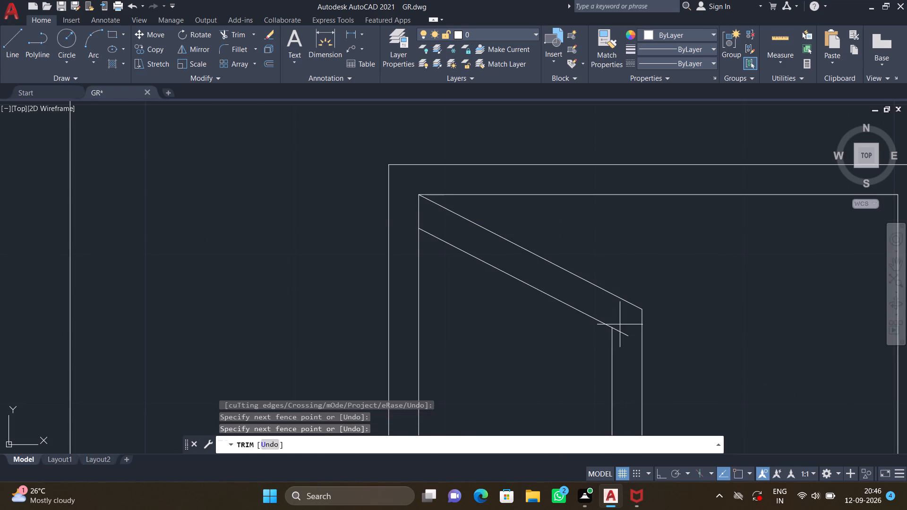
pyautogui.click(624, 346)
pyautogui.scroll(-3, 626, 343)
pyautogui.moveTo(618, 382); pyautogui.dragTo(609, 220, button='middle')
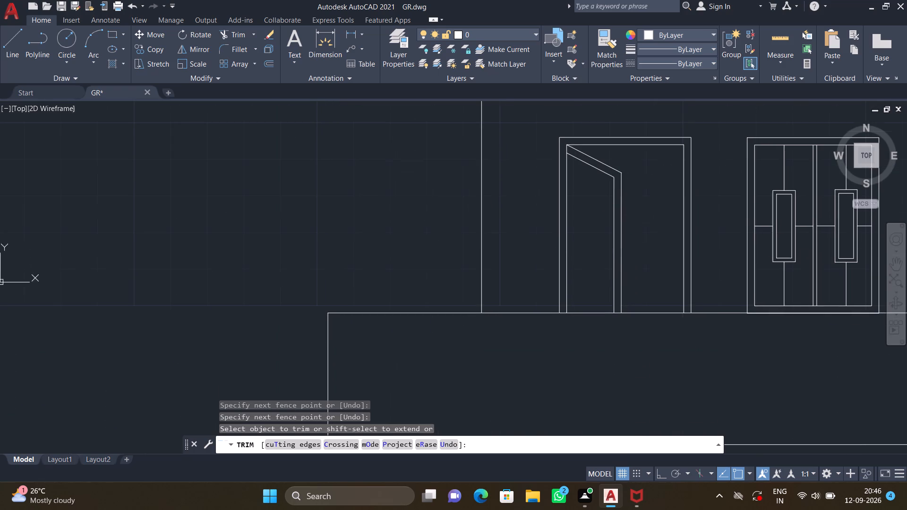
pyautogui.press('Return')
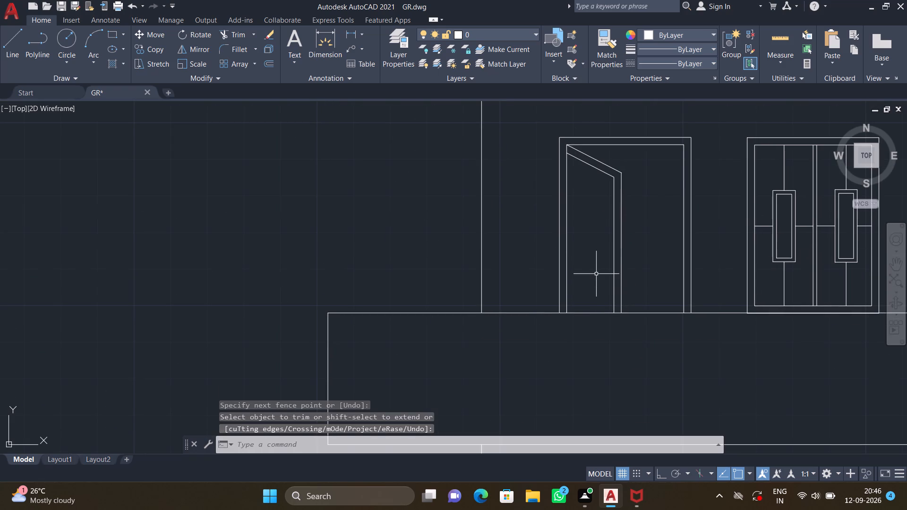
# Copy the complete first-floor door straight up, placing its bottom-left corner on the upper balcony's bottom line.
pyautogui.scroll(-2, 596, 274)
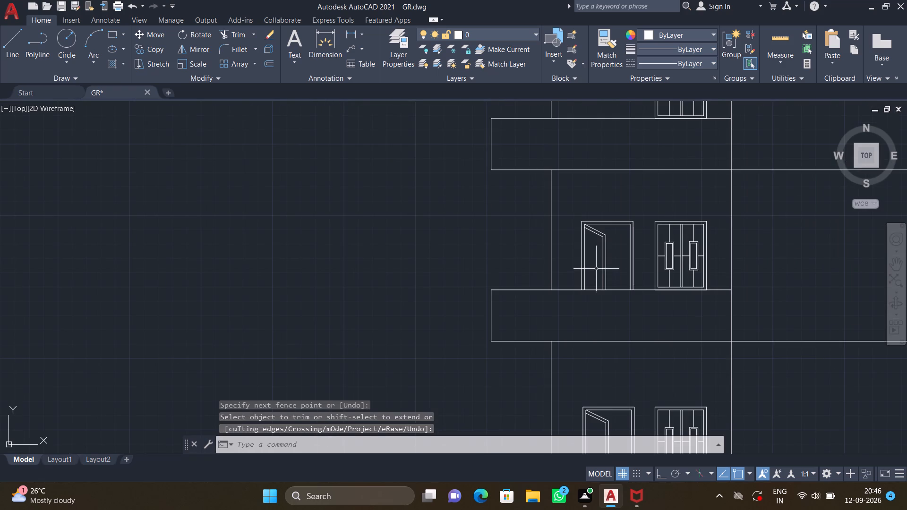
pyautogui.moveTo(596, 268); pyautogui.dragTo(584, 335, button='middle')
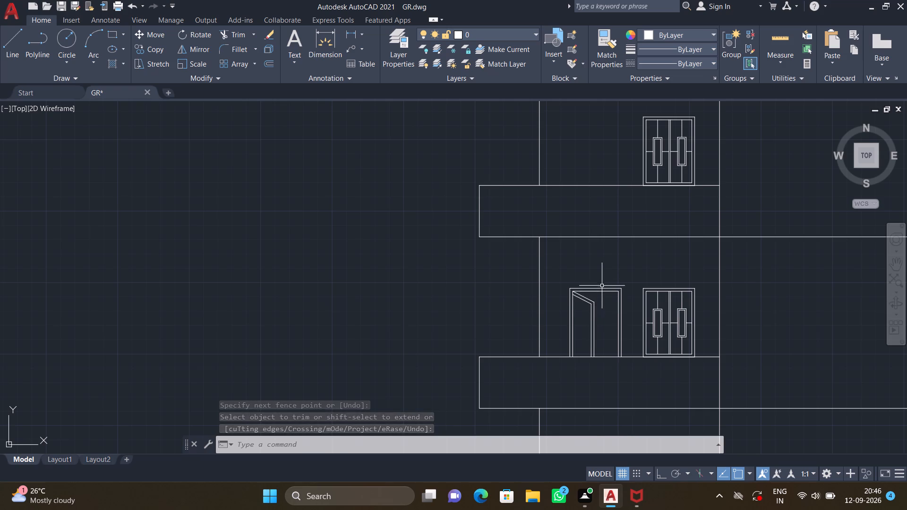
pyautogui.scroll(-1, 600, 275)
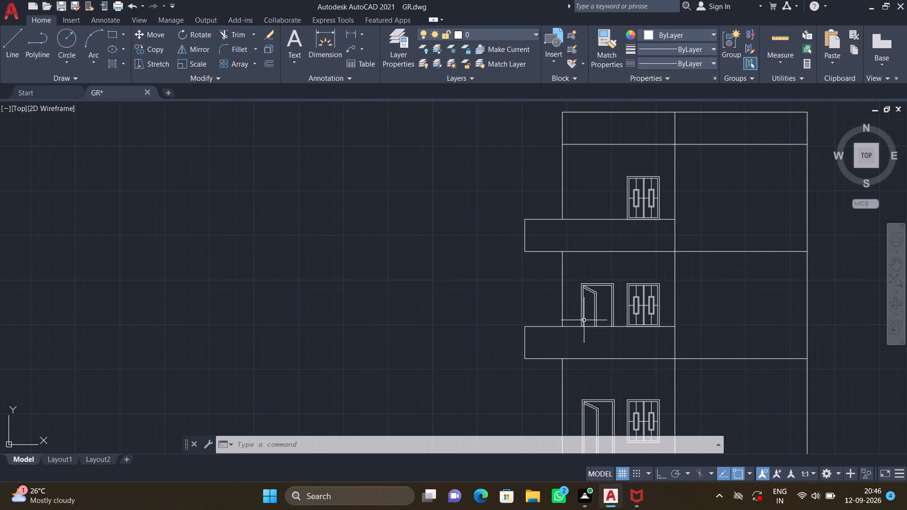
pyautogui.scroll(2, 584, 325)
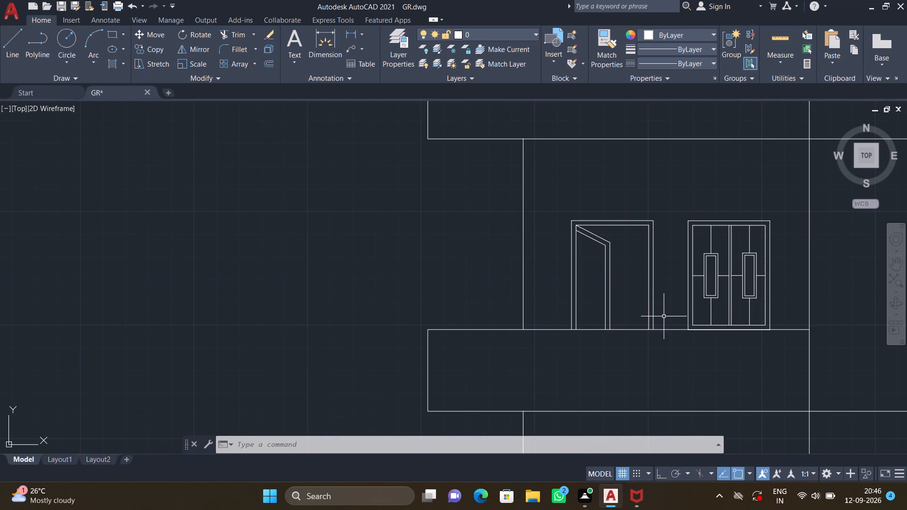
pyautogui.scroll(1, 664, 316)
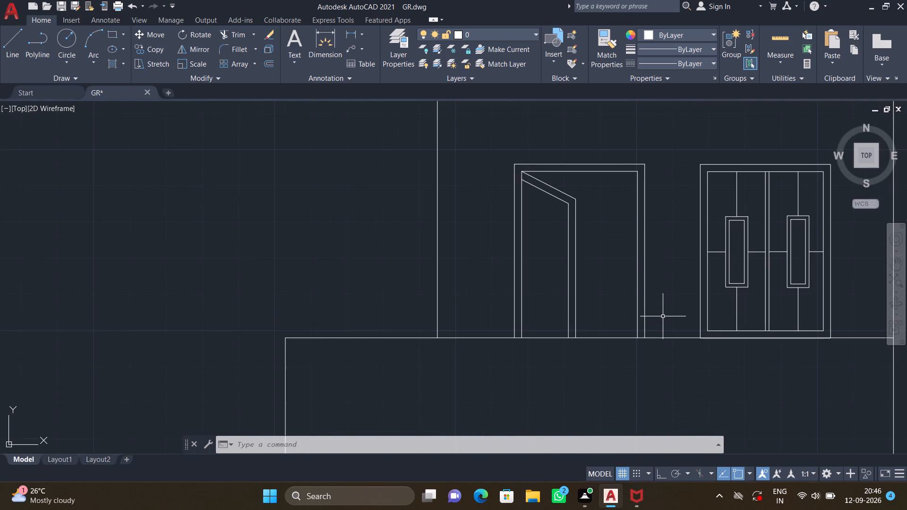
pyautogui.write('CO')
pyautogui.press('Return')
pyautogui.click(659, 317)
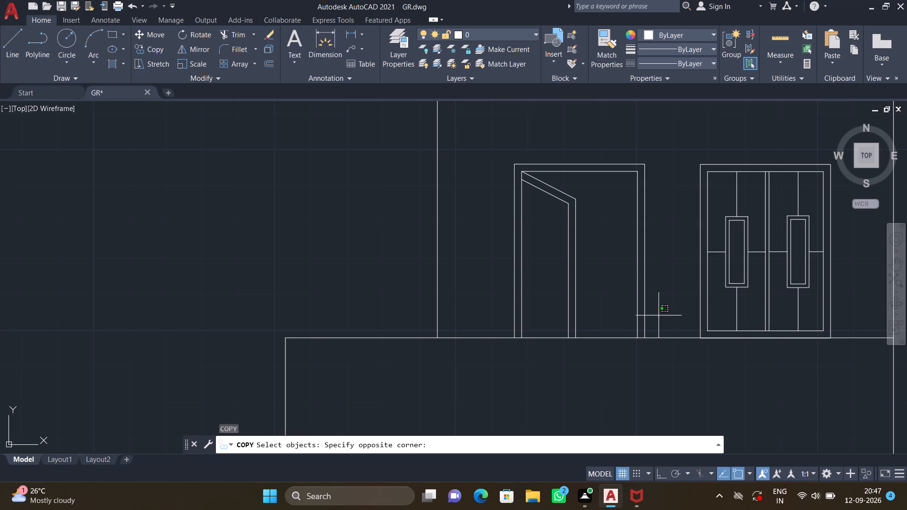
pyautogui.click(502, 155)
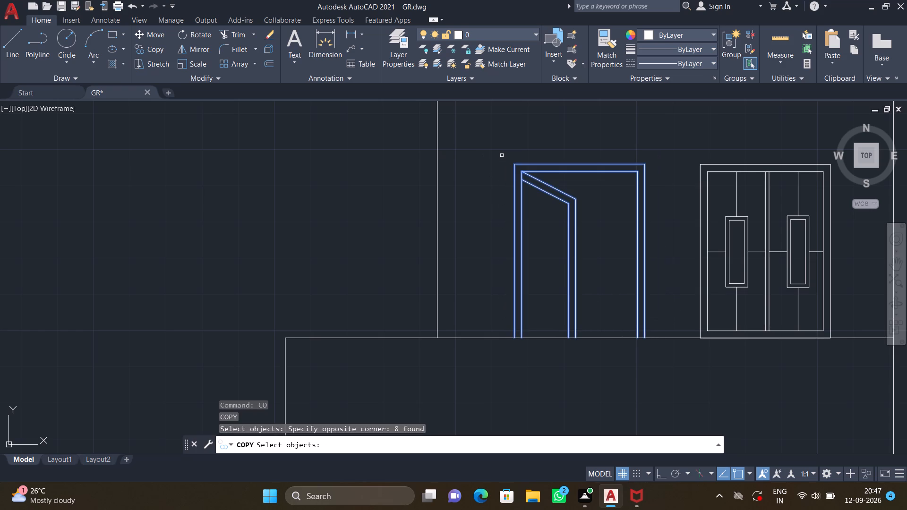
pyautogui.press('Return')
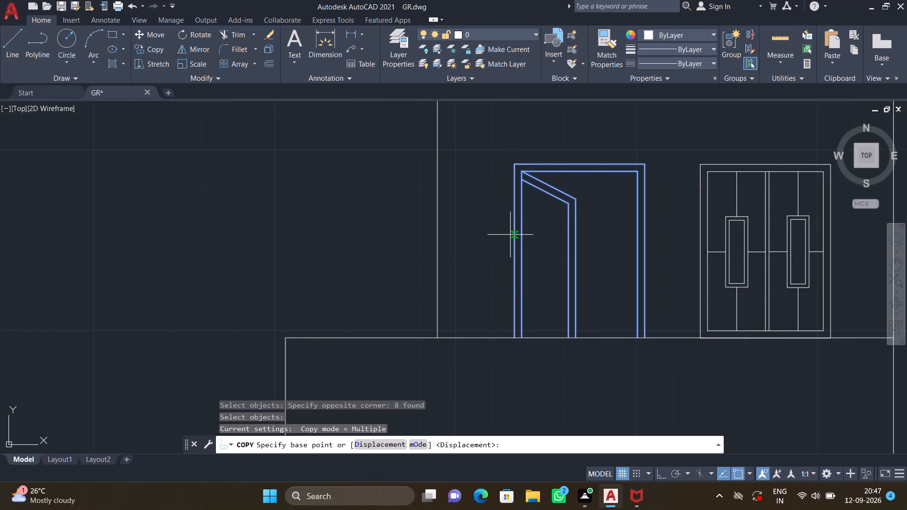
pyautogui.press('F8')
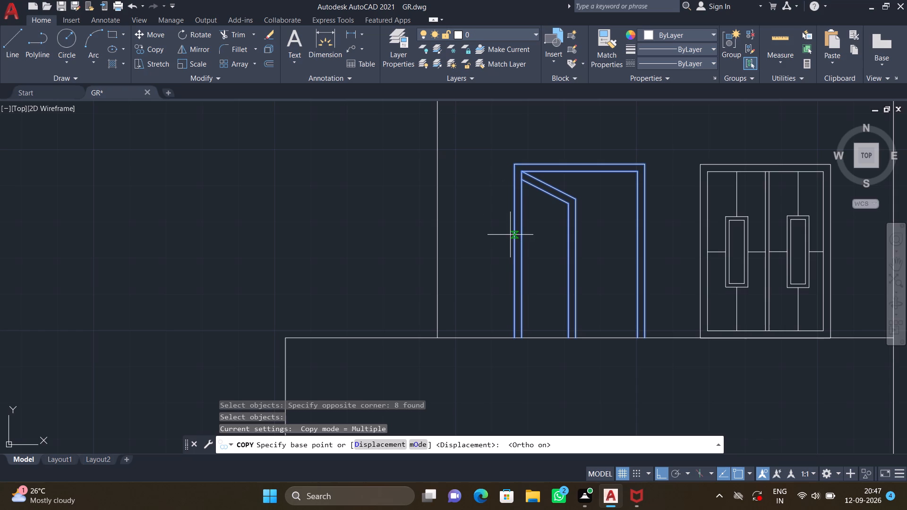
pyautogui.click(515, 338)
pyautogui.moveTo(533, 240); pyautogui.dragTo(532, 262, button='middle')
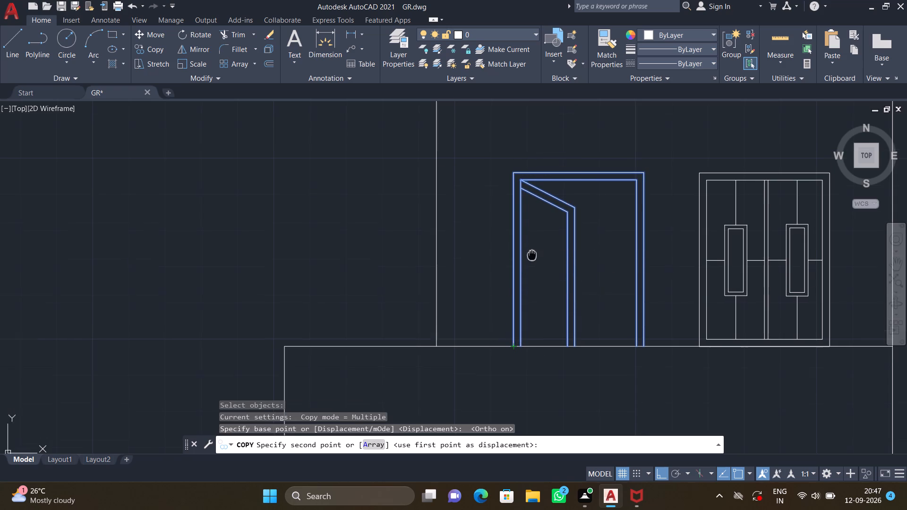
pyautogui.moveTo(532, 262); pyautogui.dragTo(522, 405, button='middle')
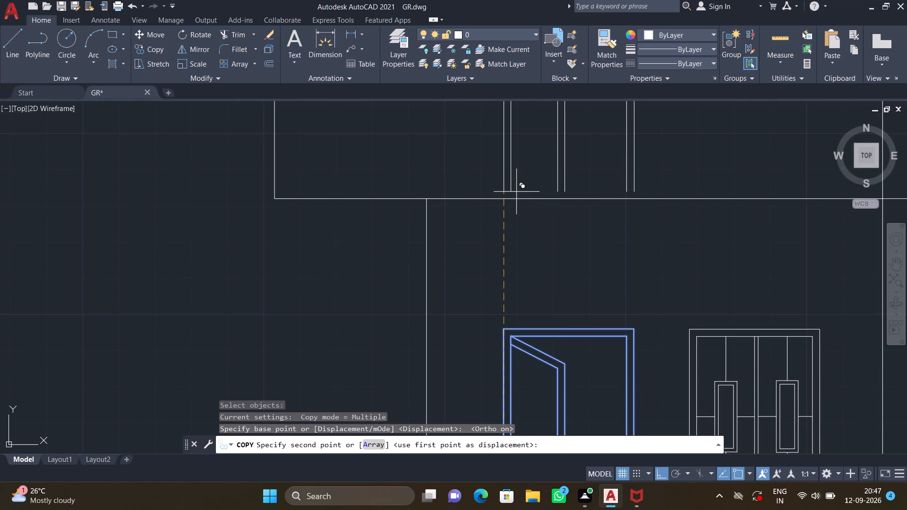
pyautogui.scroll(3, 511, 201)
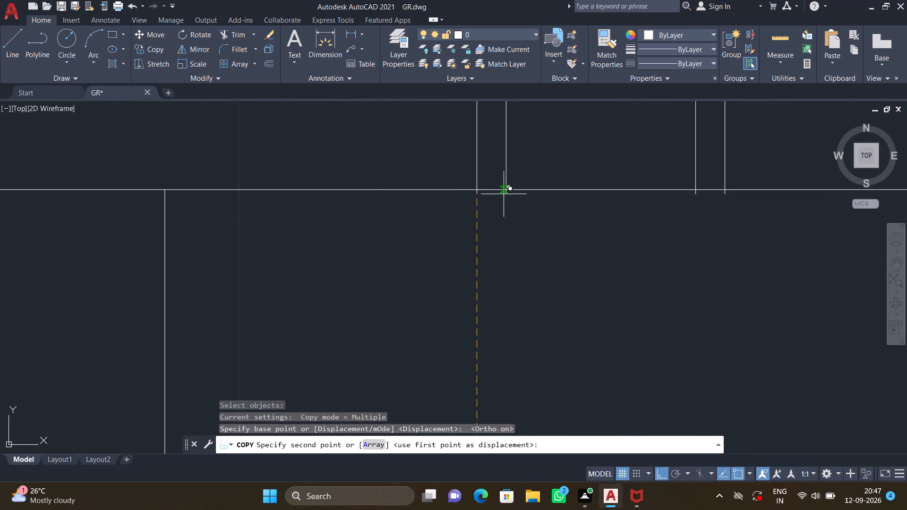
pyautogui.click(478, 188)
pyautogui.scroll(-3, 482, 199)
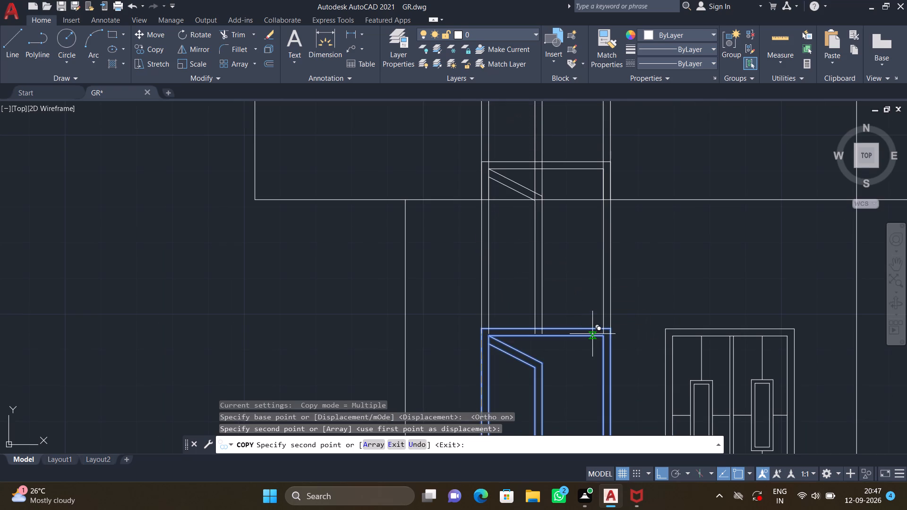
pyautogui.press('Return')
pyautogui.scroll(3, 495, 198)
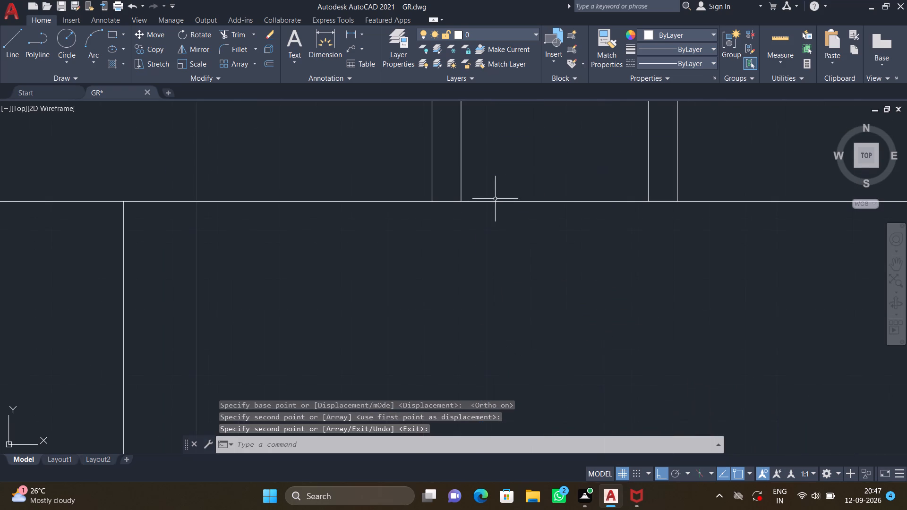
pyautogui.scroll(-4, 488, 210)
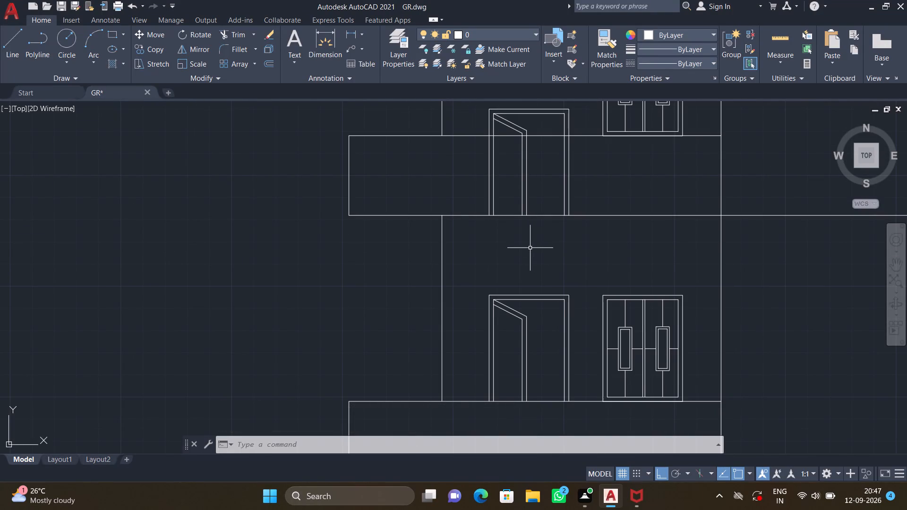
pyautogui.moveTo(530, 248); pyautogui.dragTo(551, 324, button='middle')
pyautogui.scroll(1, 540, 305)
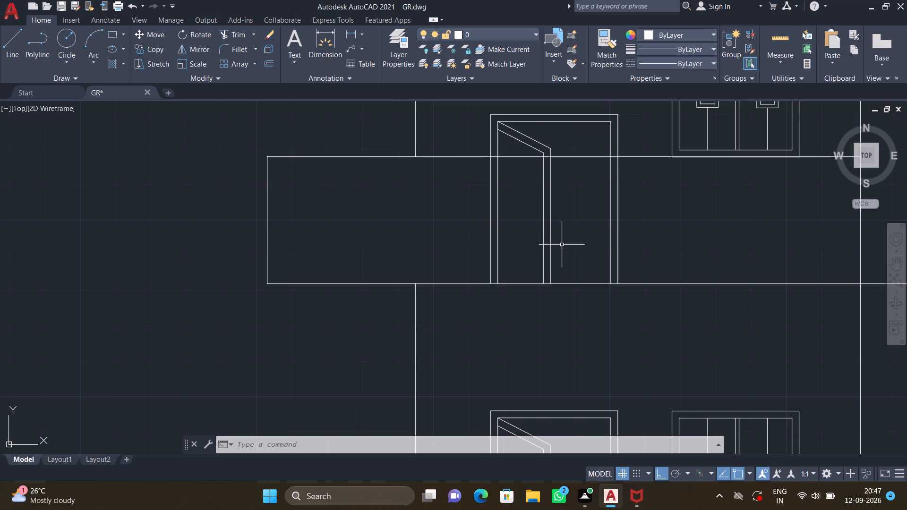
# Move the complete upper-floor door straight up so its bottom-left corner sits on the upper balcony's top line.
pyautogui.press('m')
pyautogui.press('Return')
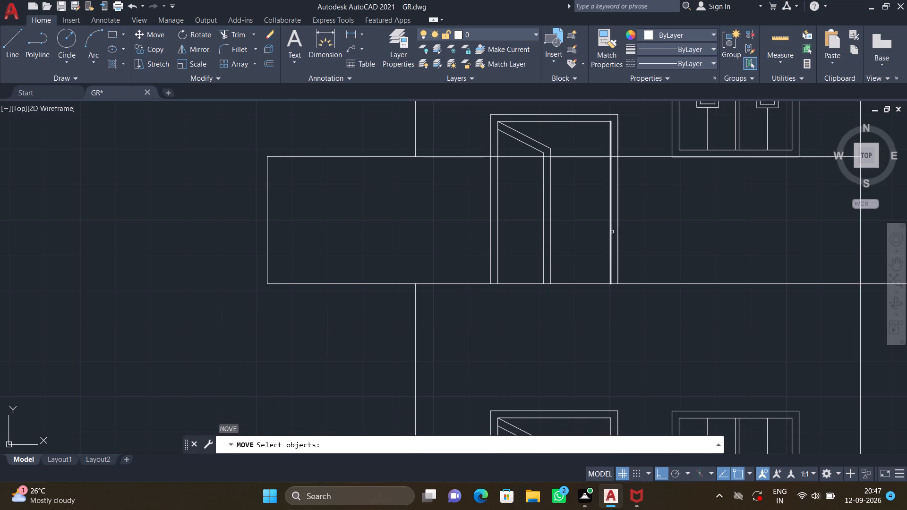
pyautogui.click(612, 232)
pyautogui.click(619, 232)
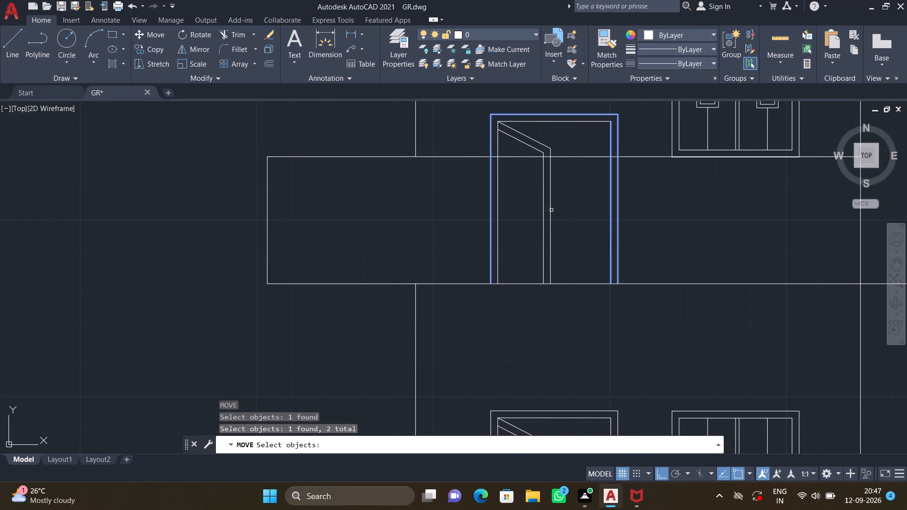
pyautogui.click(544, 207)
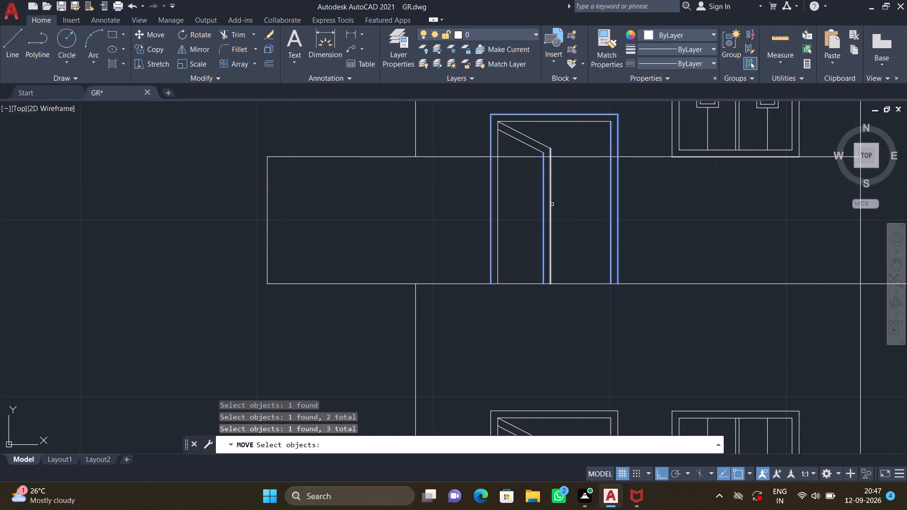
pyautogui.click(552, 204)
pyautogui.click(543, 145)
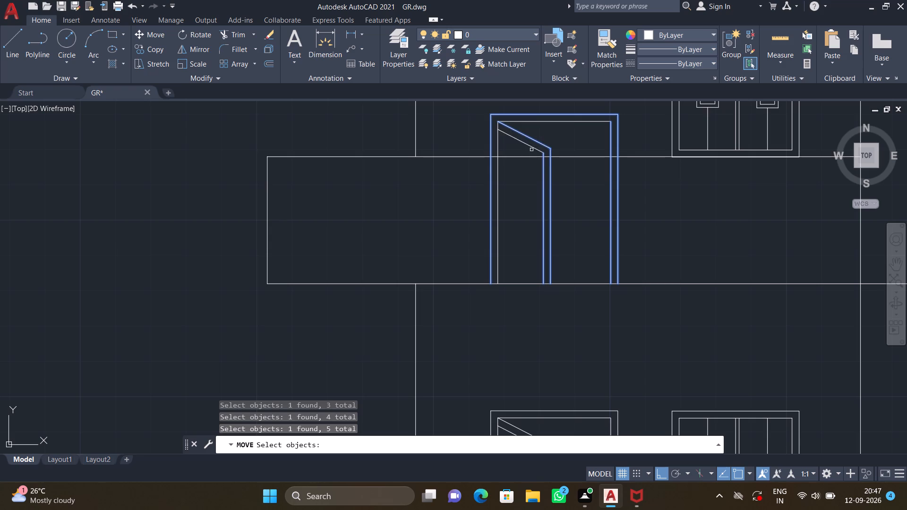
pyautogui.click(530, 145)
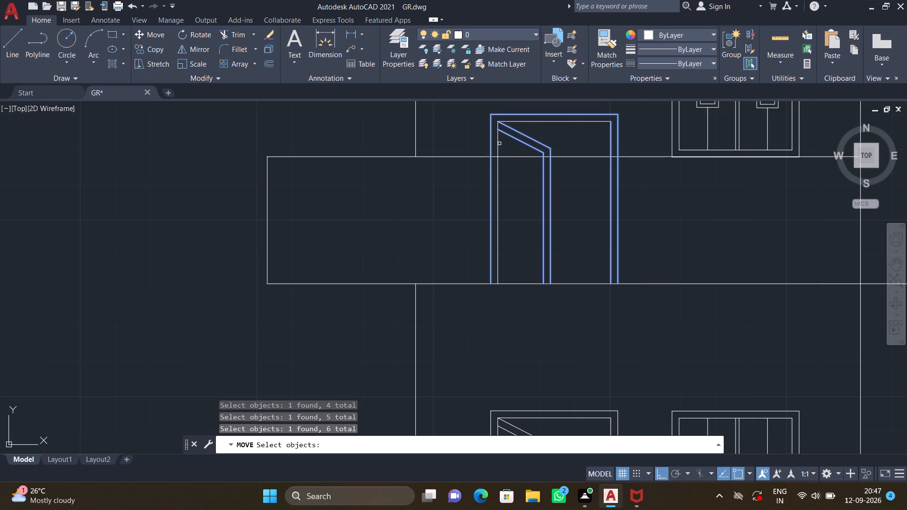
pyautogui.click(497, 143)
pyautogui.click(535, 121)
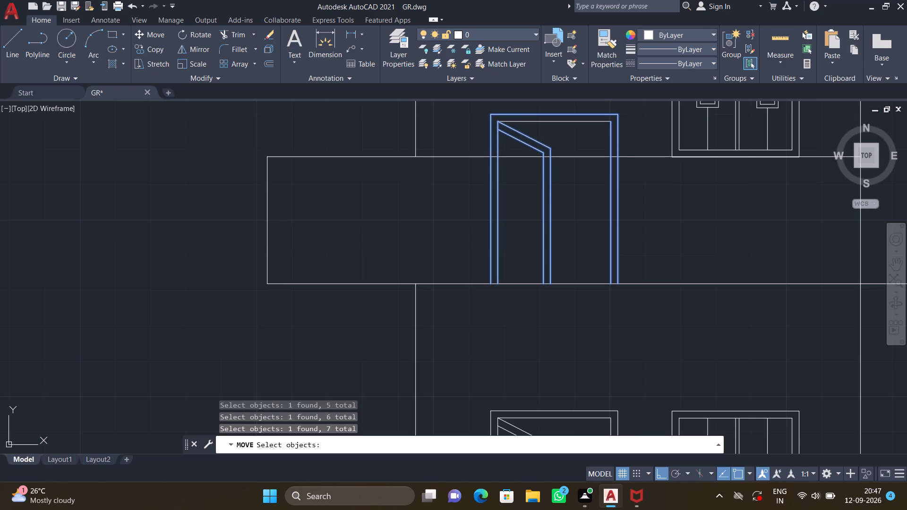
pyautogui.press('Return')
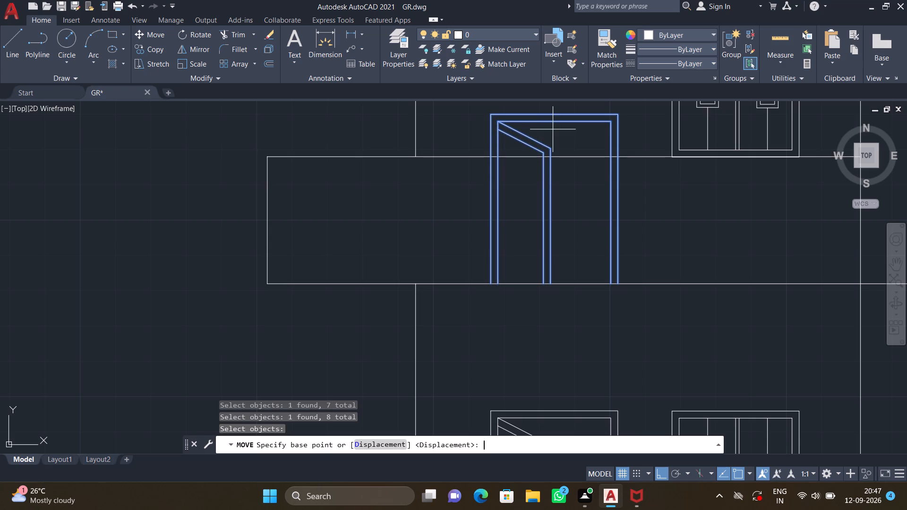
pyautogui.scroll(1, 481, 290)
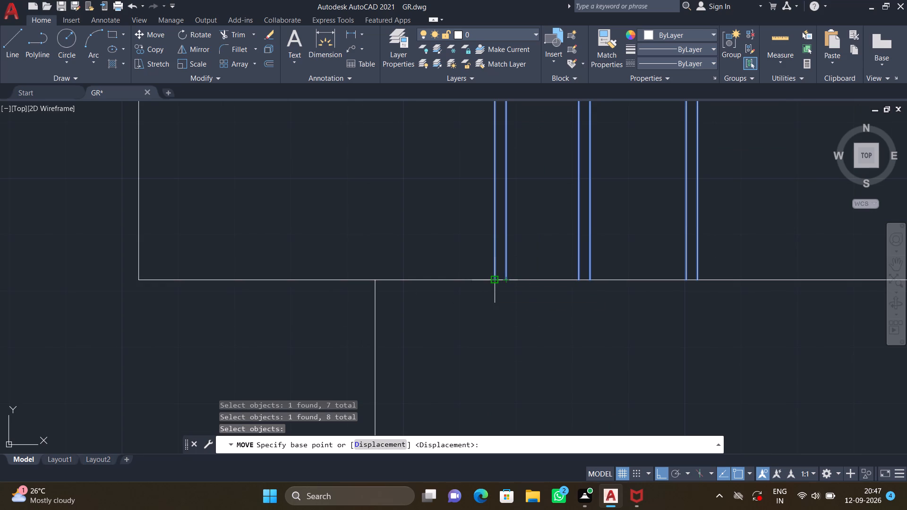
pyautogui.click(493, 280)
pyautogui.moveTo(509, 229); pyautogui.dragTo(508, 371, button='middle')
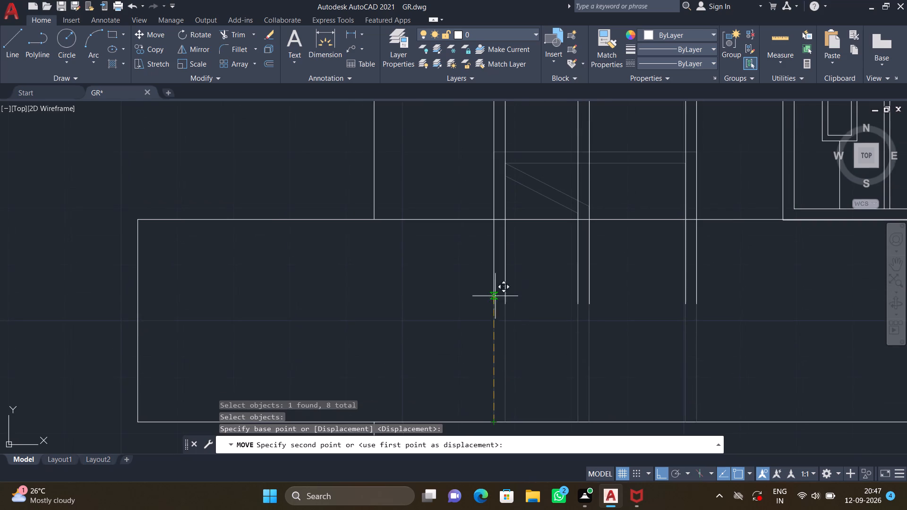
pyautogui.scroll(3, 493, 231)
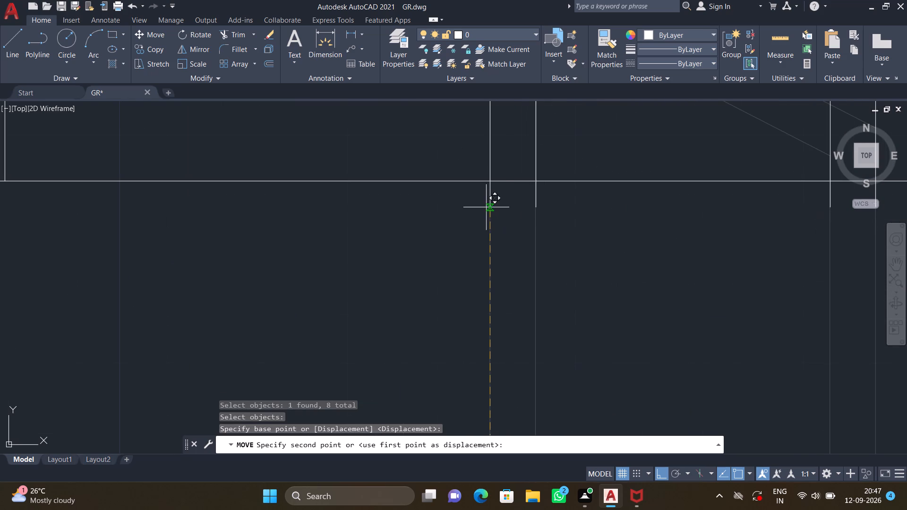
pyautogui.click(488, 182)
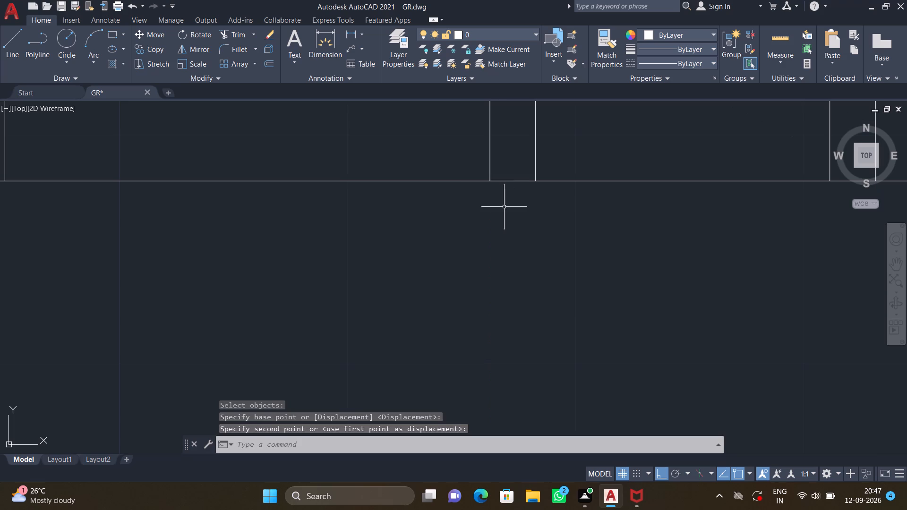
pyautogui.press('Return')
pyautogui.scroll(-2, 579, 292)
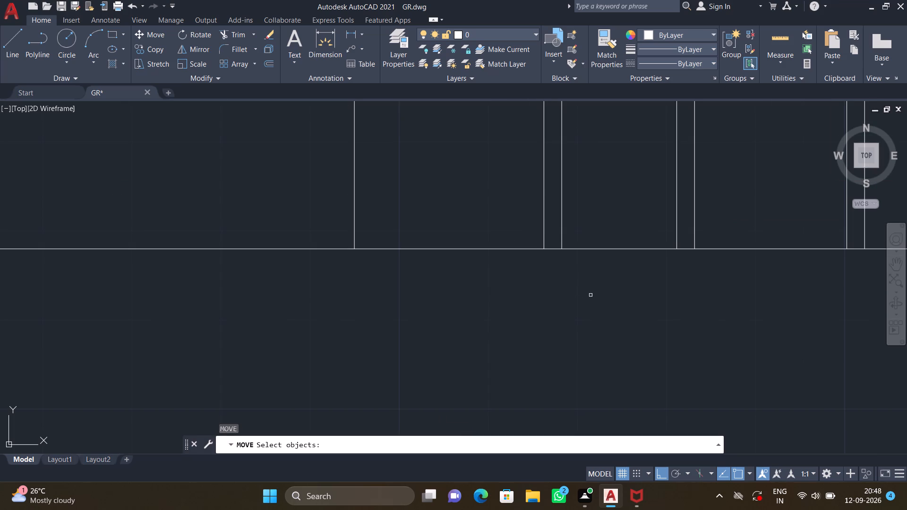
pyautogui.press('Return')
# Trim the vertical wall dividing line where it crosses the plinth band at the base of the elevation.
pyautogui.scroll(-4, 591, 295)
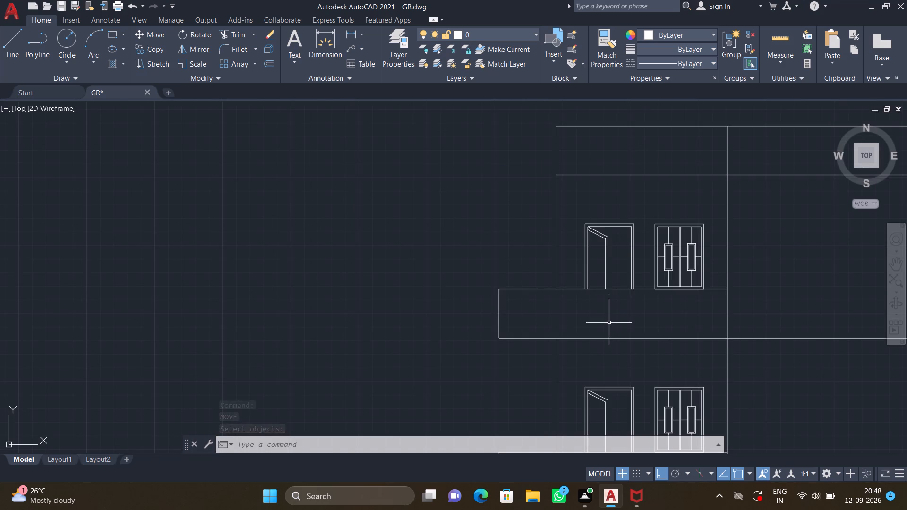
pyautogui.scroll(-2, 609, 322)
pyautogui.moveTo(605, 323); pyautogui.dragTo(609, 207, button='middle')
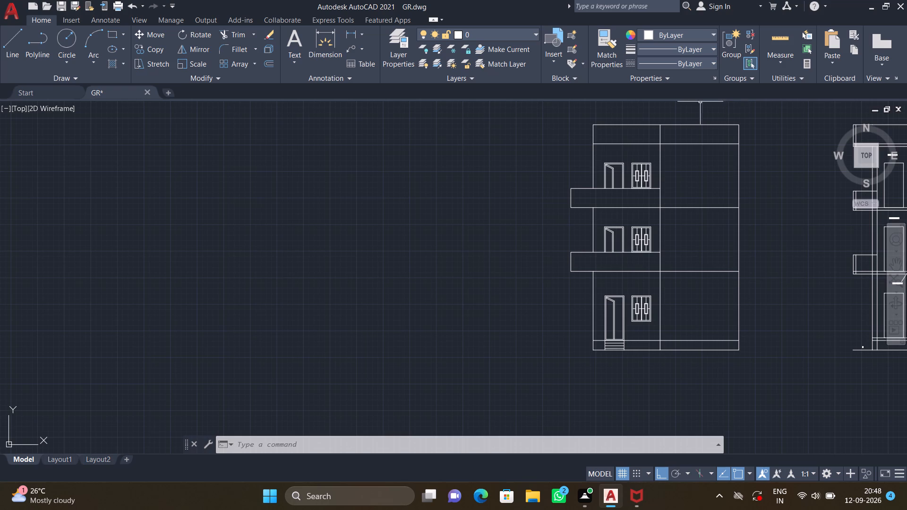
pyautogui.scroll(1, 682, 151)
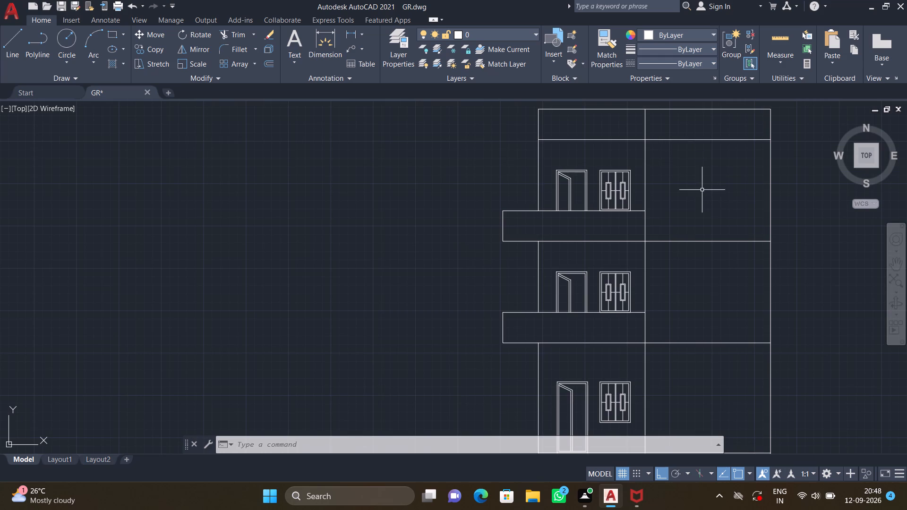
pyautogui.scroll(-2, 702, 190)
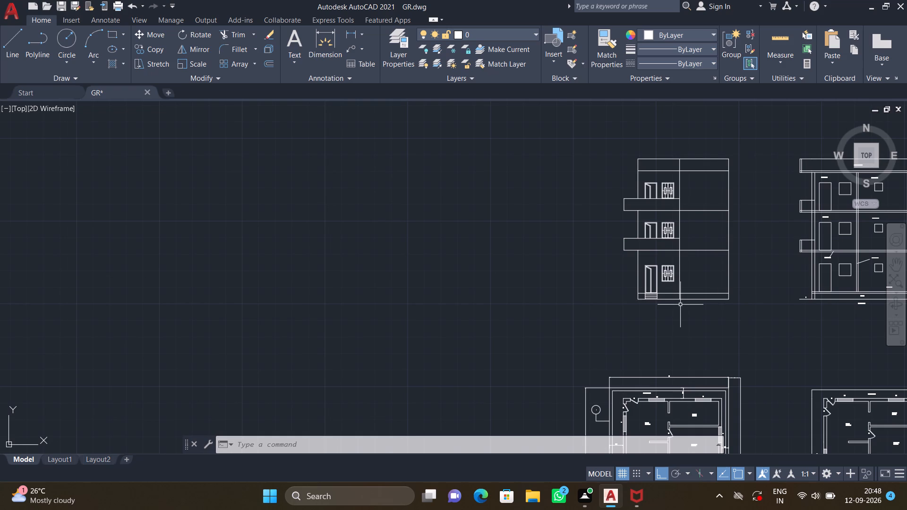
pyautogui.scroll(4, 681, 304)
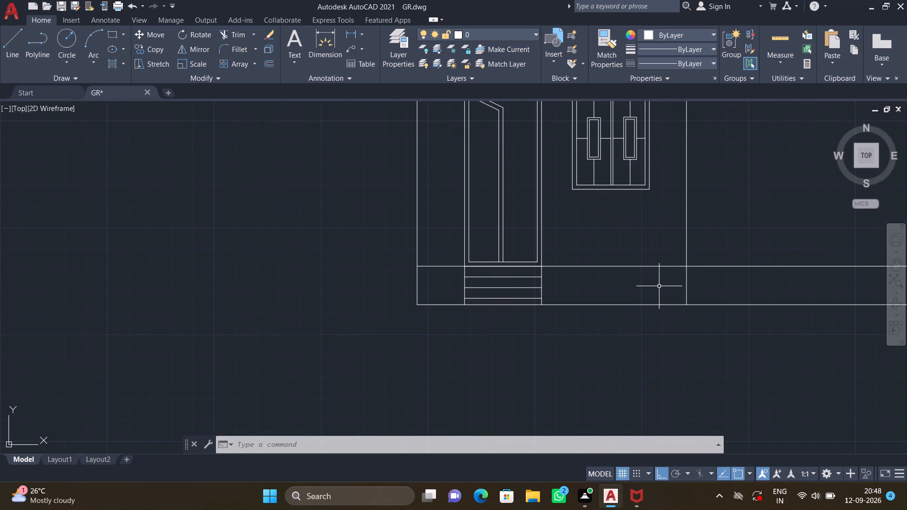
pyautogui.write('TR')
pyautogui.press('Return')
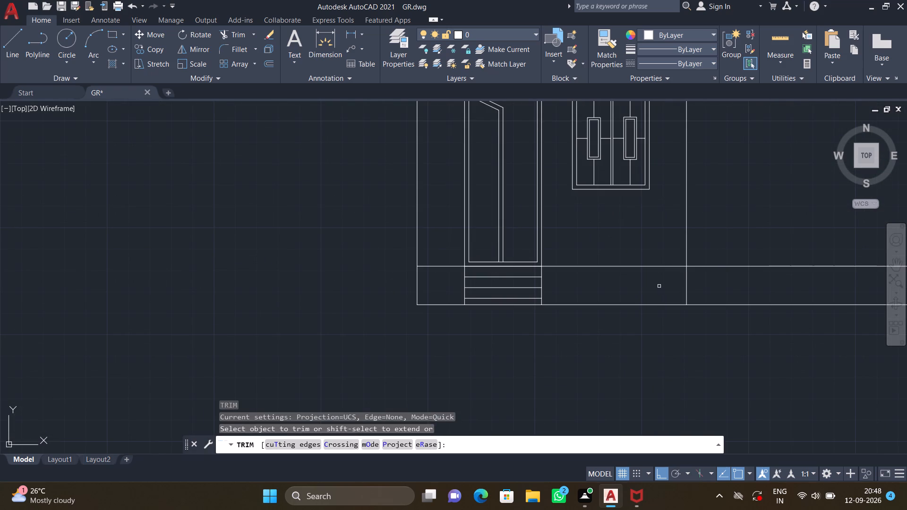
pyautogui.click(659, 286)
pyautogui.click(664, 284)
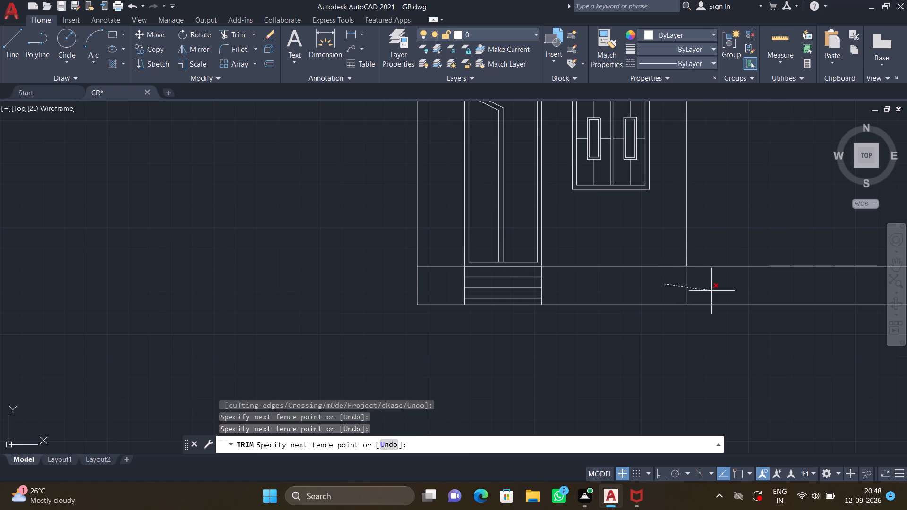
pyautogui.click(717, 291)
pyautogui.press('Return')
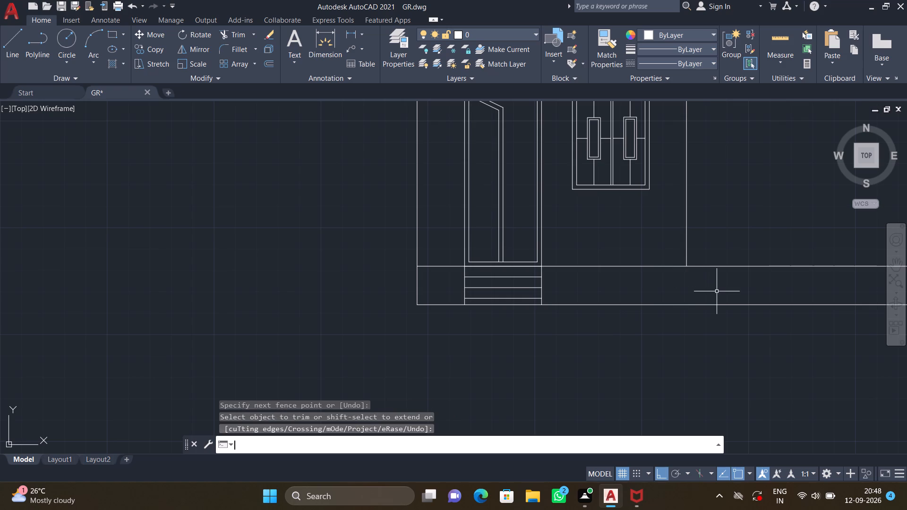
# Draw a short horizontal ground line extending outward from the elevation's bottom-left plinth corner.
pyautogui.scroll(-2, 715, 291)
pyautogui.scroll(1, 578, 297)
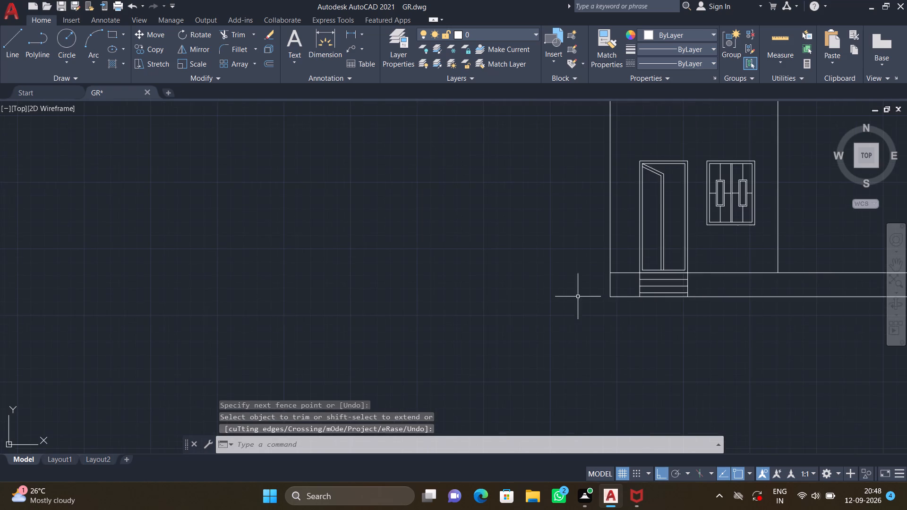
pyautogui.scroll(1, 578, 297)
pyautogui.press('l')
pyautogui.press('Return')
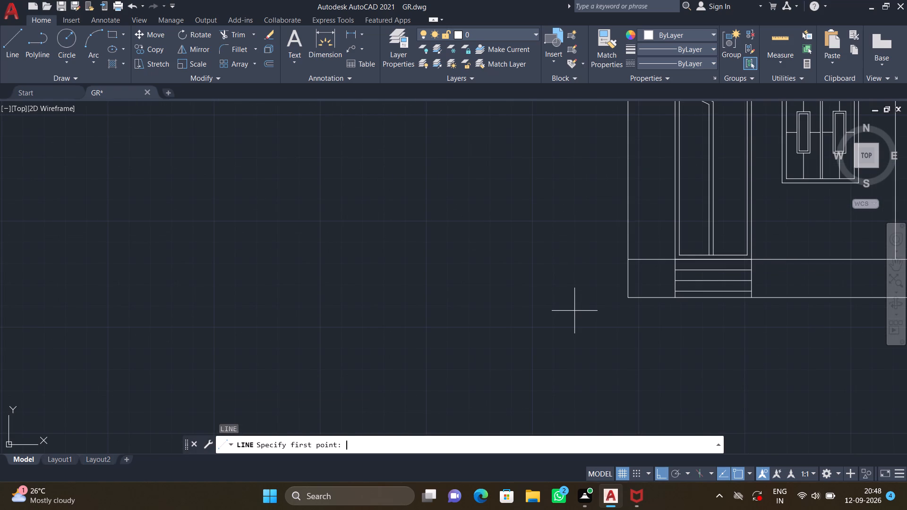
pyautogui.click(626, 299)
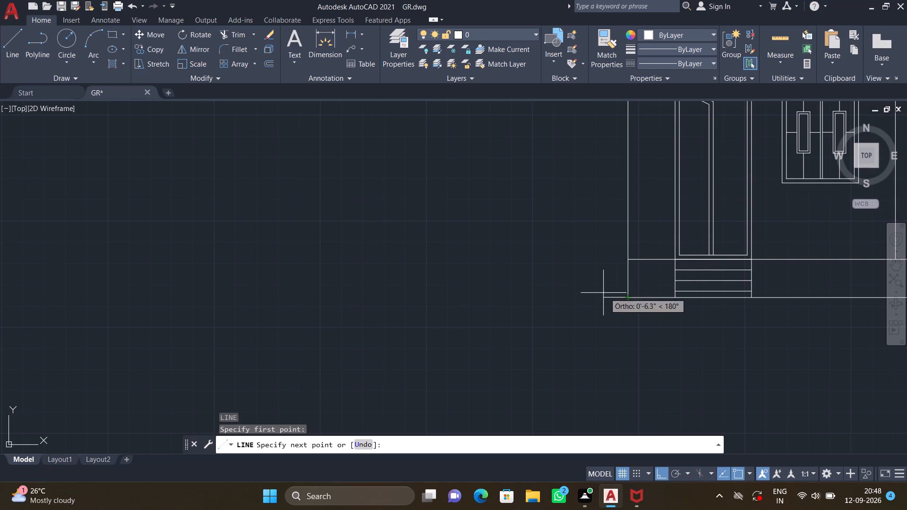
pyautogui.click(560, 292)
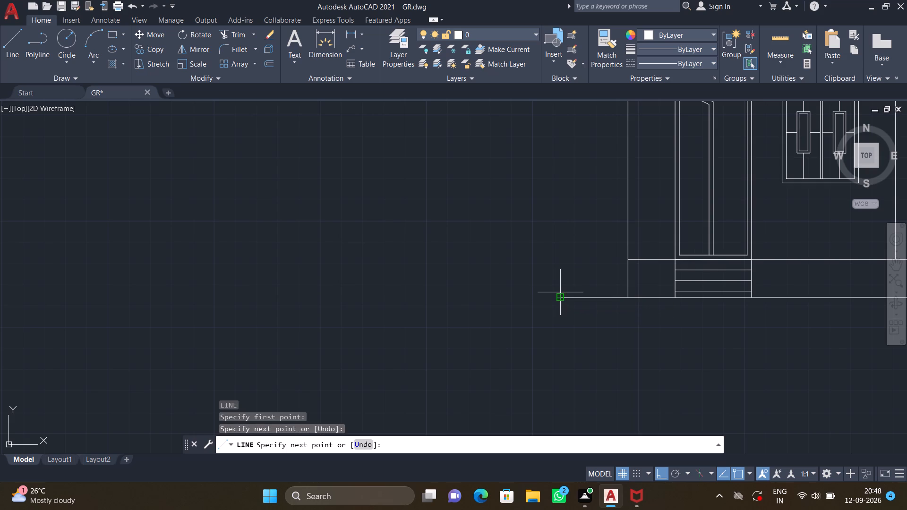
pyautogui.press('Return')
# Draw a matching short horizontal ground line extending outward from the elevation's bottom-right plinth corner.
pyautogui.scroll(-2, 565, 296)
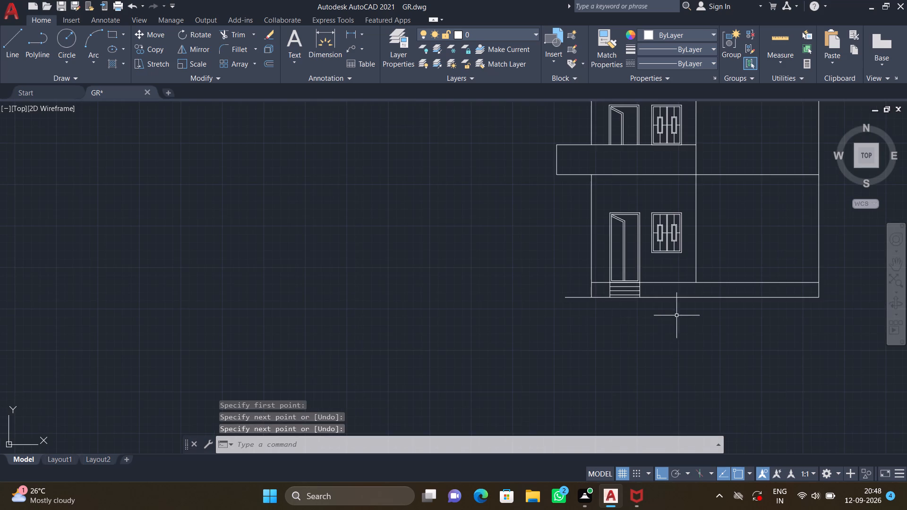
pyautogui.moveTo(676, 314); pyautogui.dragTo(581, 274, button='middle')
pyautogui.scroll(2, 730, 282)
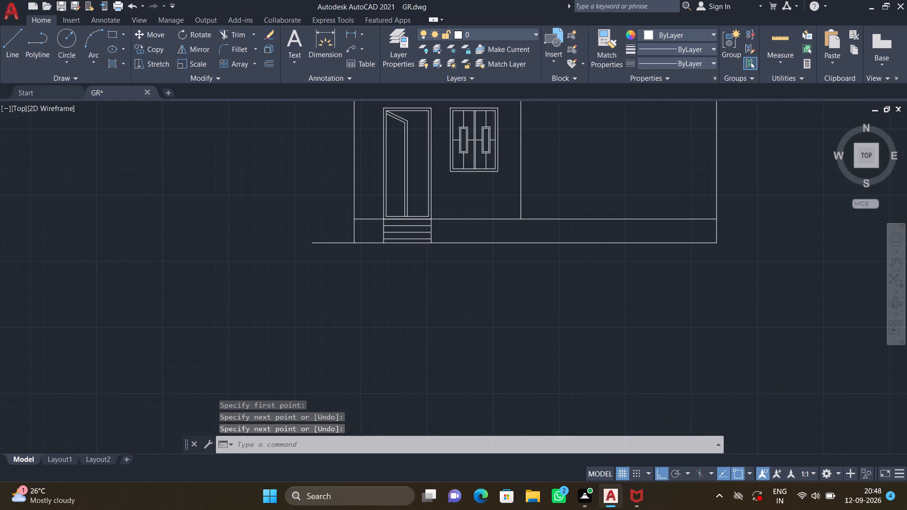
pyautogui.press('l')
pyautogui.press('Return')
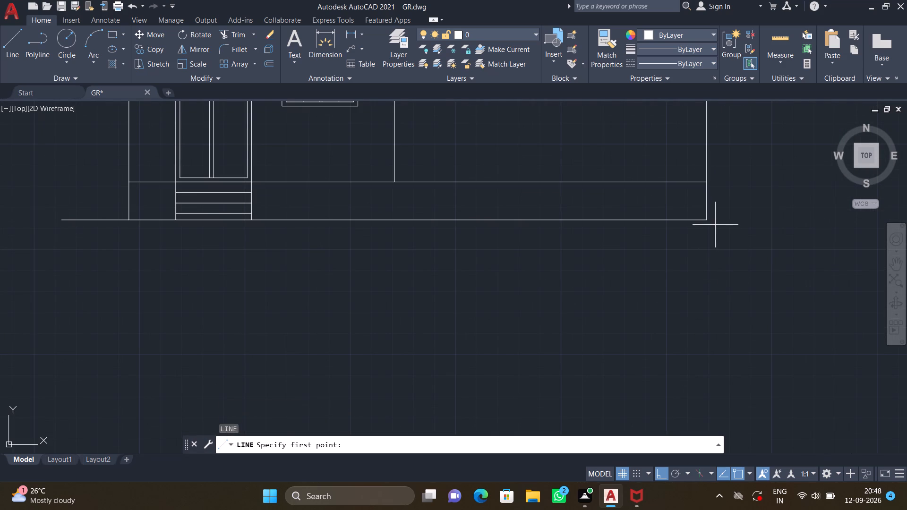
pyautogui.click(708, 220)
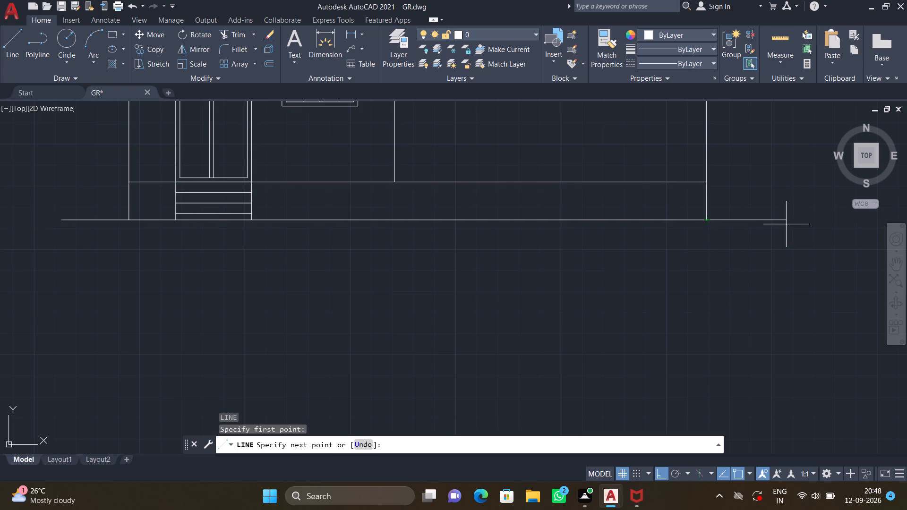
pyautogui.click(786, 224)
pyautogui.press('Return')
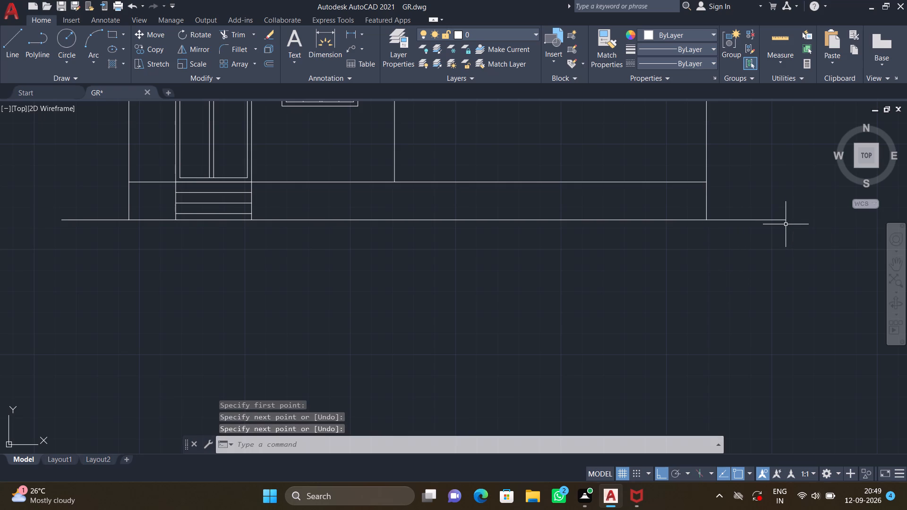
# Add the multiline text title ELEVATION below the elevation's ground line and save the text.
pyautogui.scroll(-1, 704, 230)
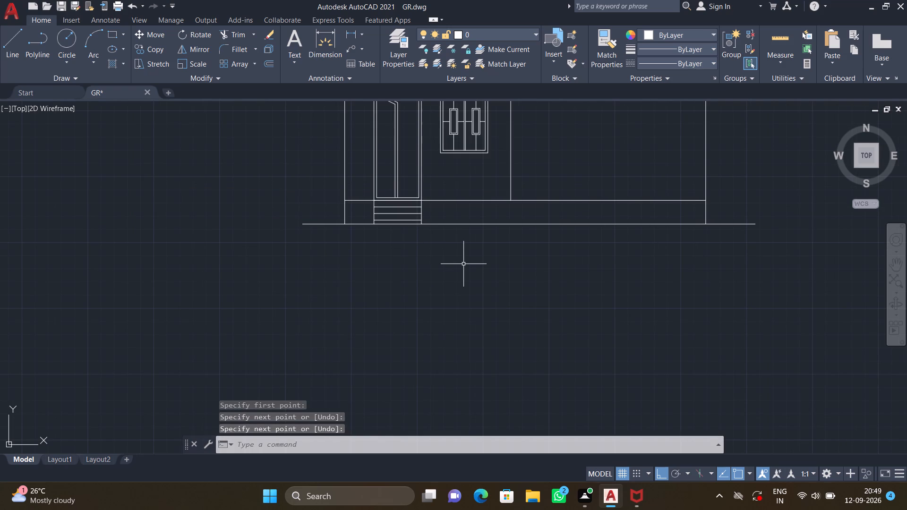
pyautogui.write('MT')
pyautogui.press('Return')
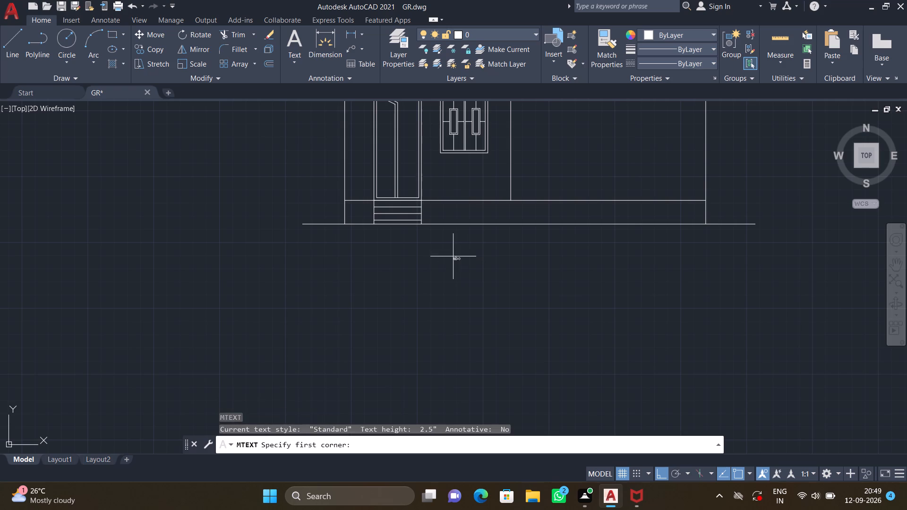
pyautogui.click(453, 256)
pyautogui.click(628, 314)
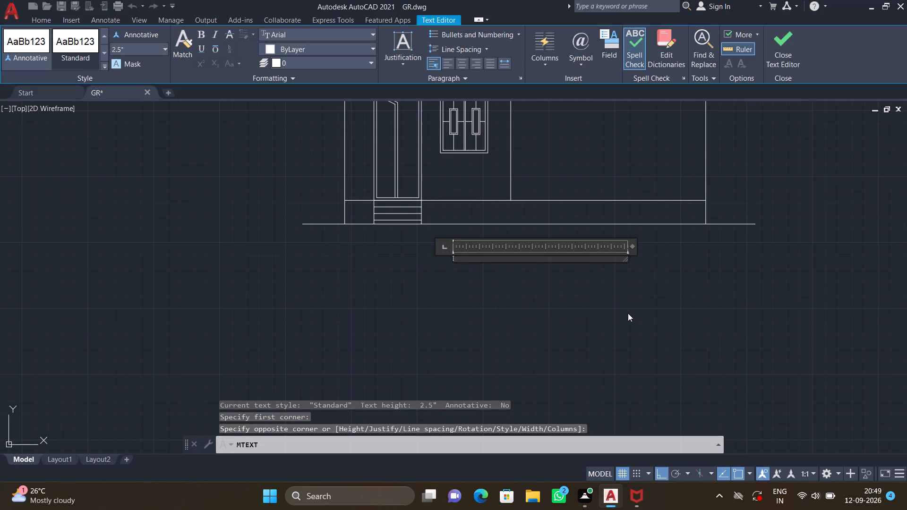
pyautogui.press('e')
pyautogui.write('LEVATION')
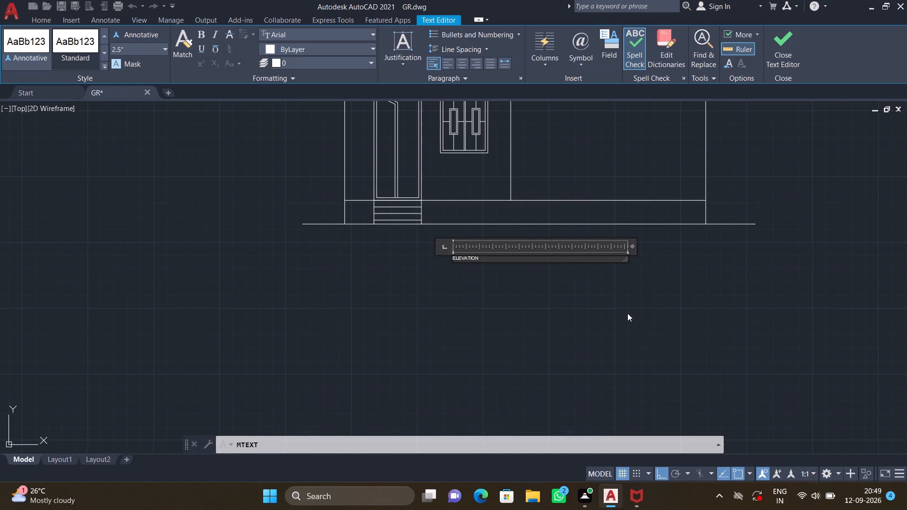
pyautogui.press('Return')
pyautogui.press('Escape')
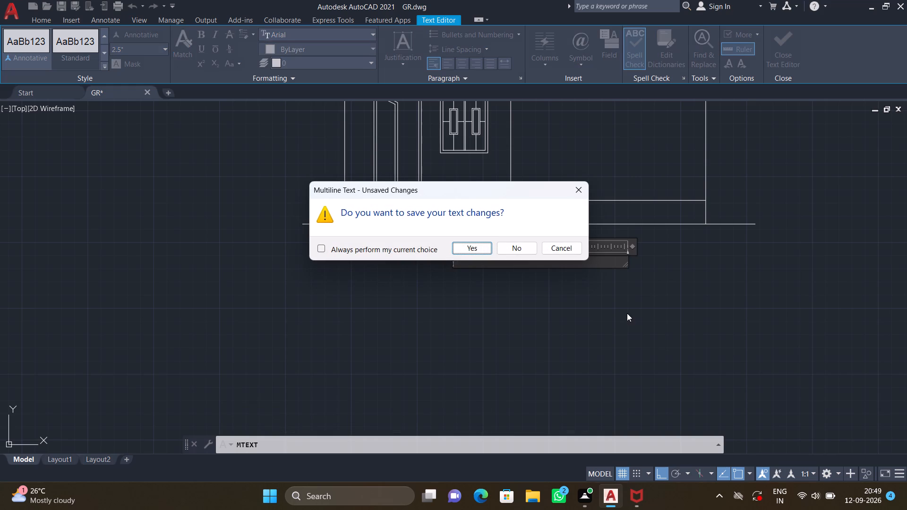
pyautogui.click(487, 247)
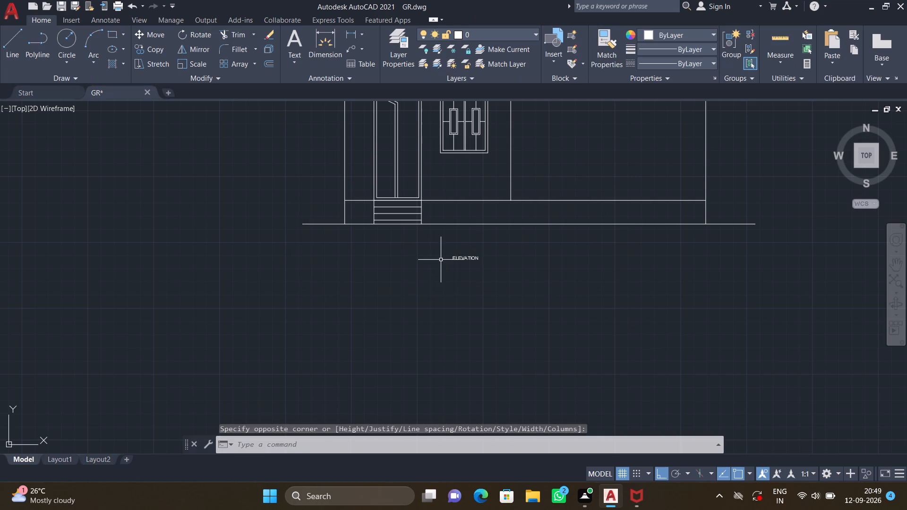
# Move the ELEVATION title with Ortho off so it sits centred just below the elevation's ground line.
pyautogui.scroll(1, 440, 260)
pyautogui.press('m')
pyautogui.press('Return')
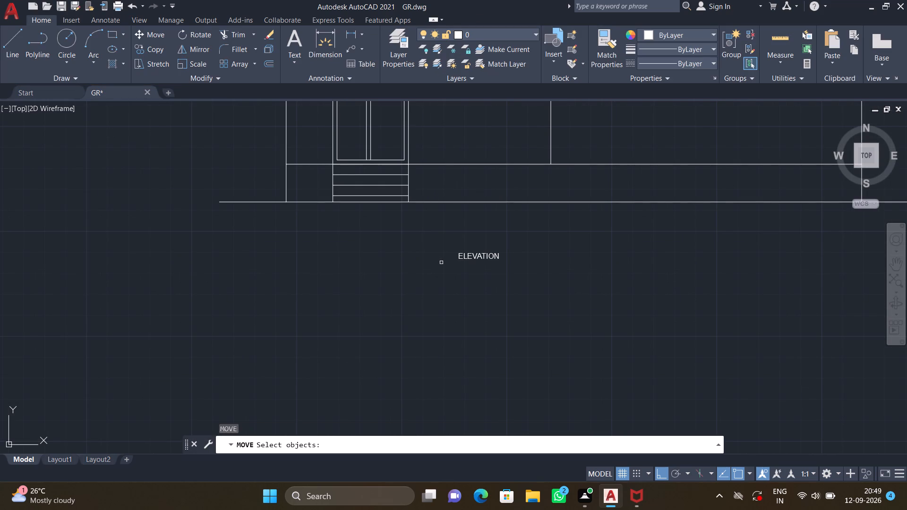
pyautogui.click(463, 255)
pyautogui.press('Return')
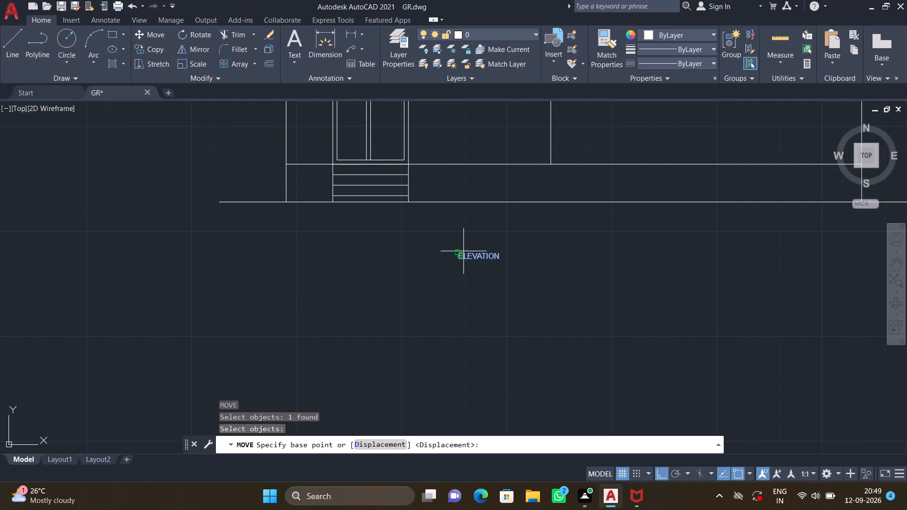
pyautogui.click(459, 251)
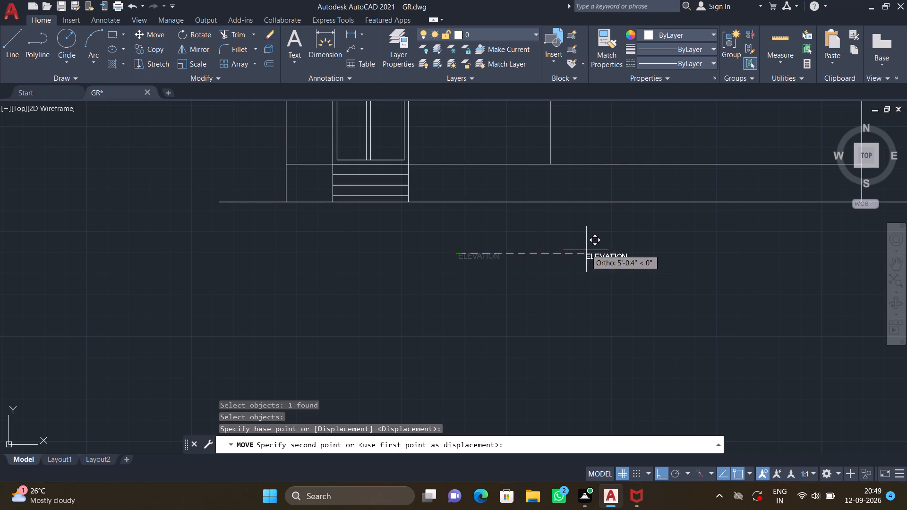
pyautogui.press('F8')
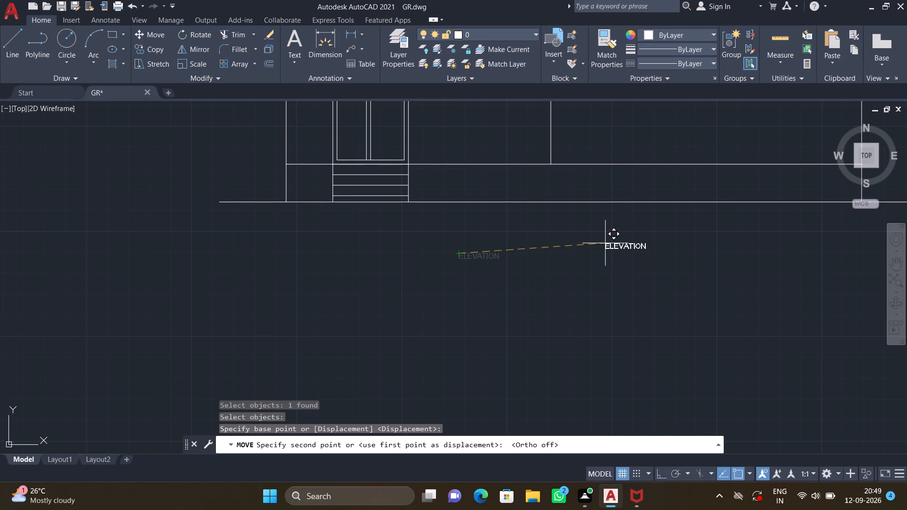
pyautogui.click(616, 234)
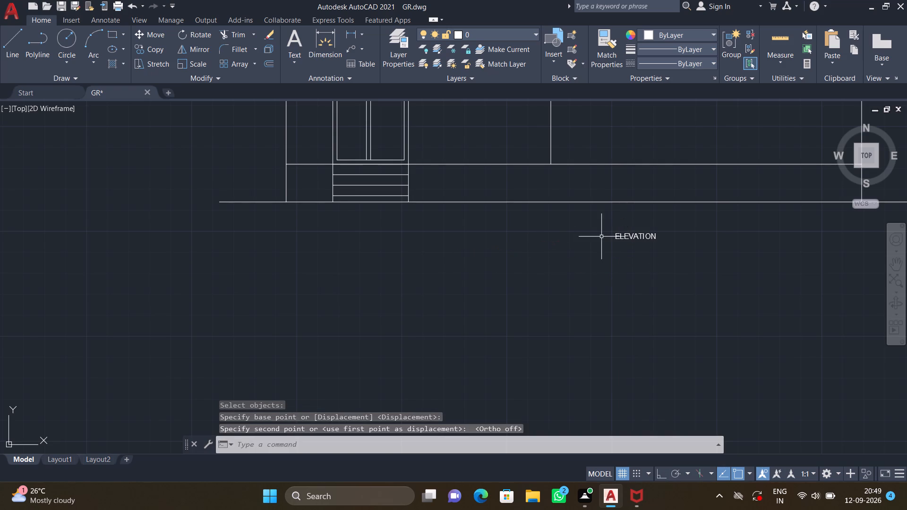
# Add the multiline text label G above the ground line's left extension beside the elevation and save the text.
pyautogui.scroll(-1, 599, 235)
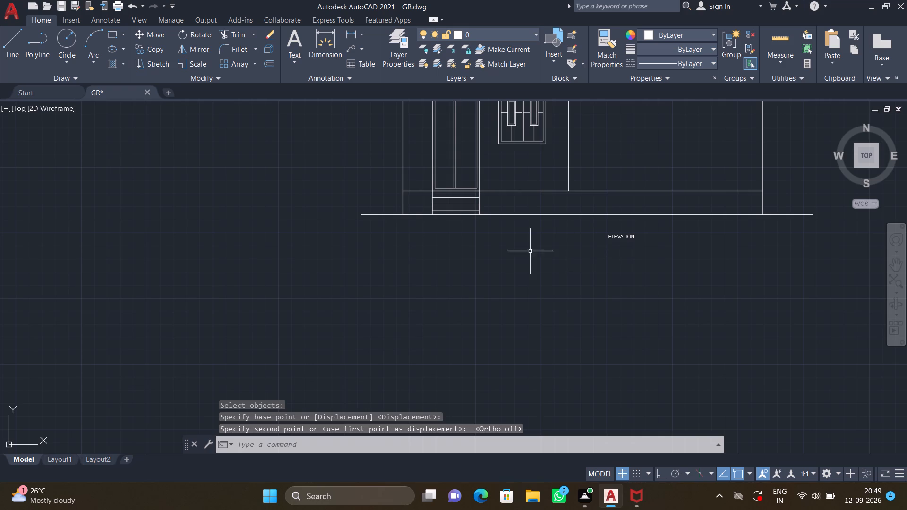
pyautogui.scroll(2, 359, 190)
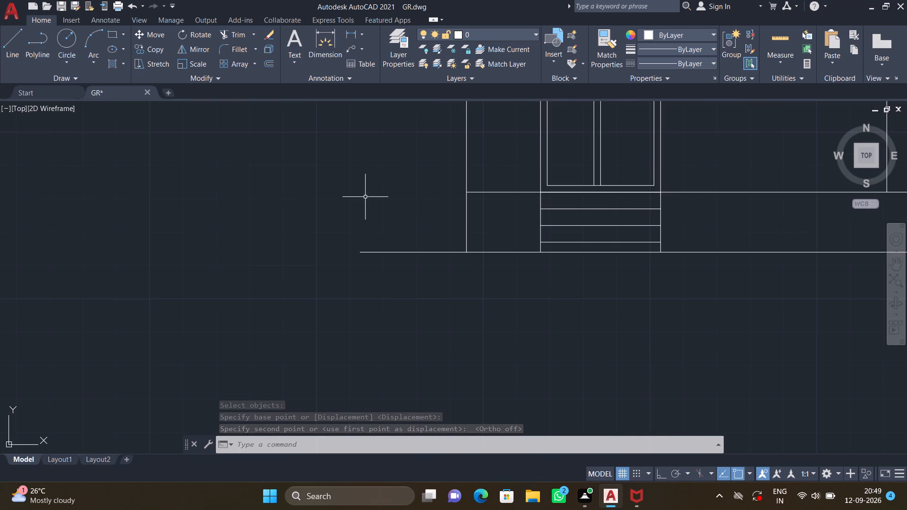
pyautogui.press('m')
pyautogui.press('t')
pyautogui.press('Return')
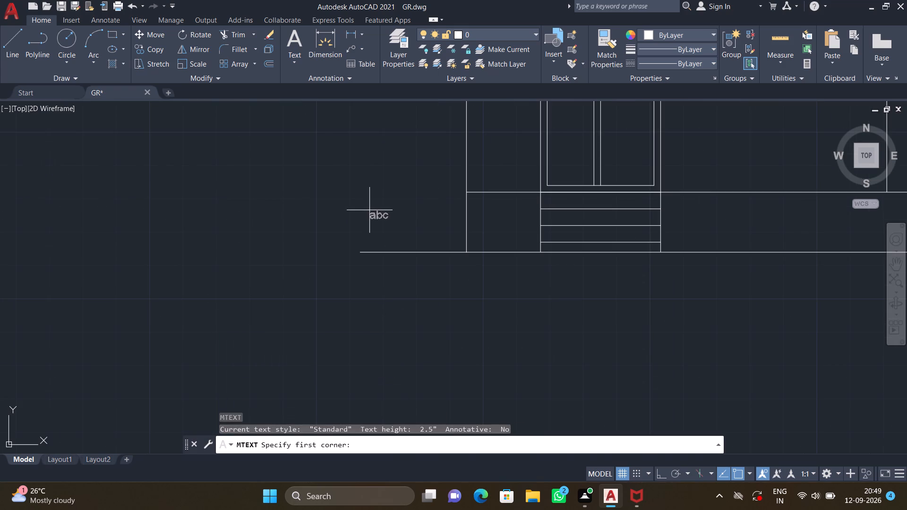
pyautogui.click(388, 236)
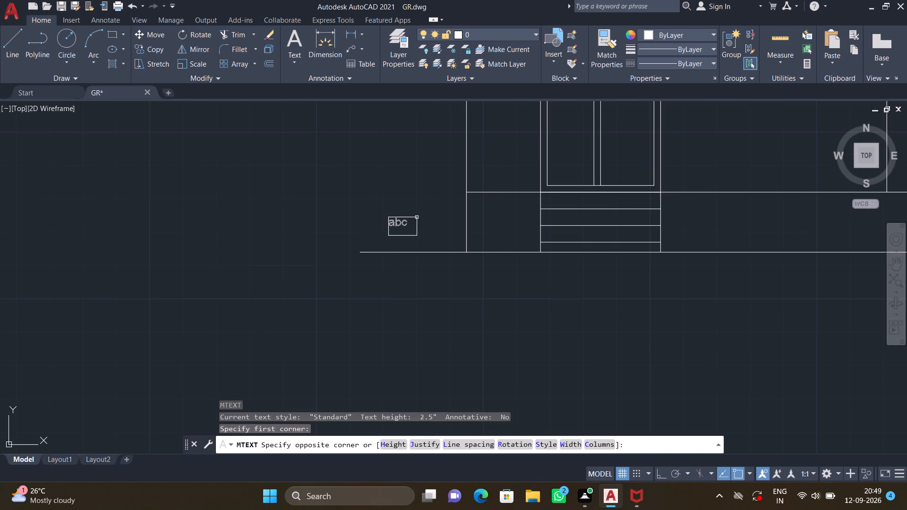
pyautogui.click(422, 217)
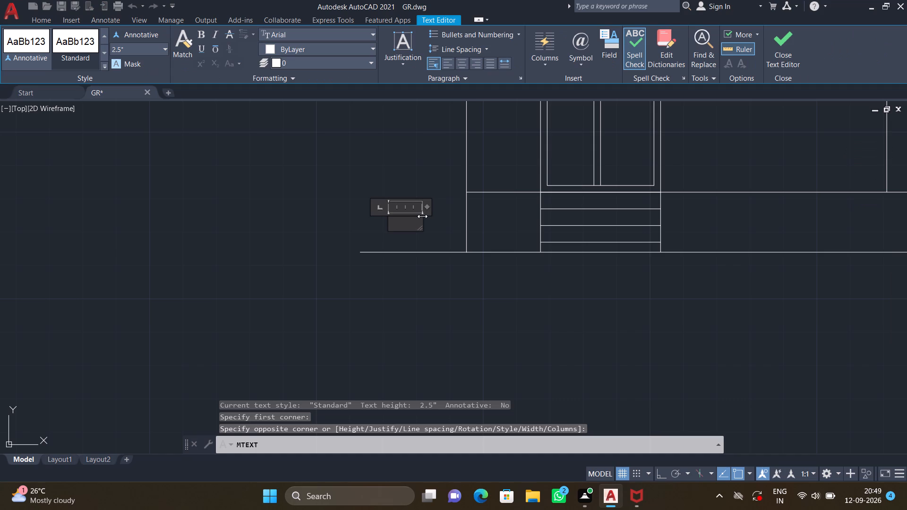
pyautogui.press('g')
pyautogui.press('Return')
pyautogui.press('Escape')
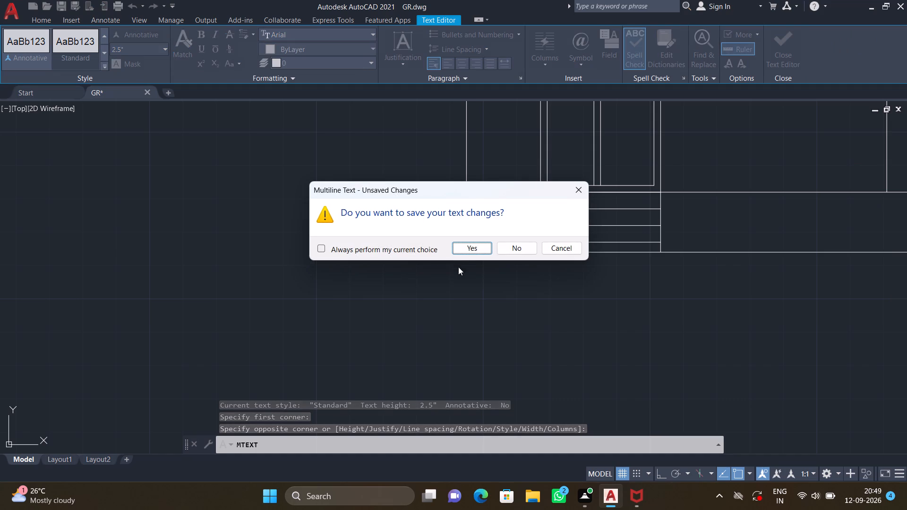
pyautogui.click(469, 248)
# Move the G label slightly right and down, closer to the ground line's left extension.
pyautogui.scroll(1, 384, 231)
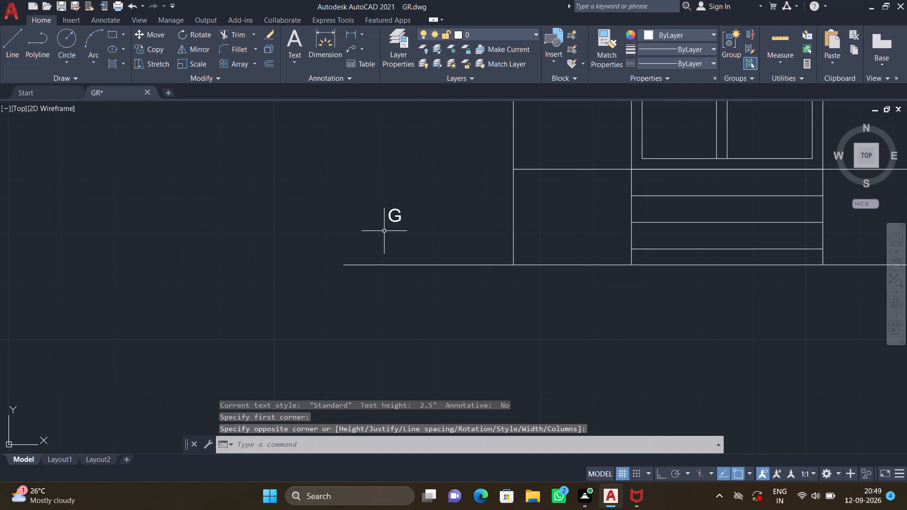
pyautogui.press('m')
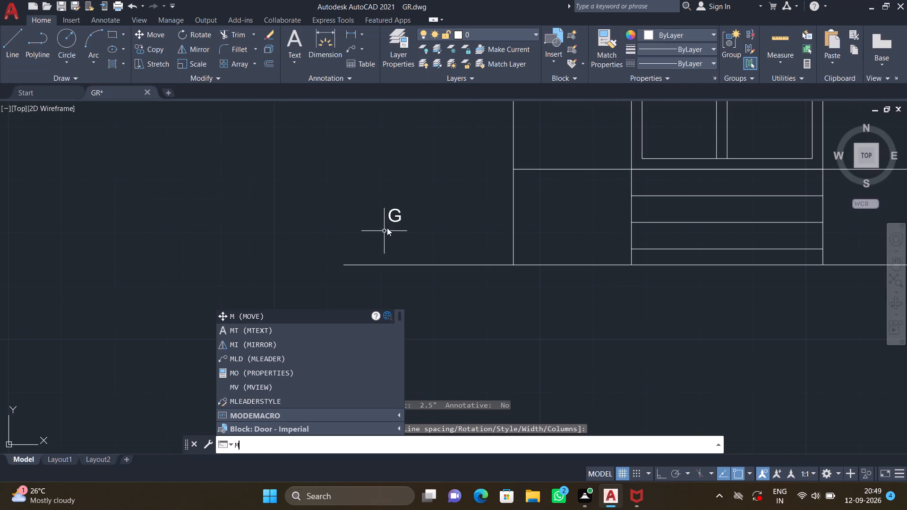
pyautogui.press('Return')
pyautogui.click(397, 216)
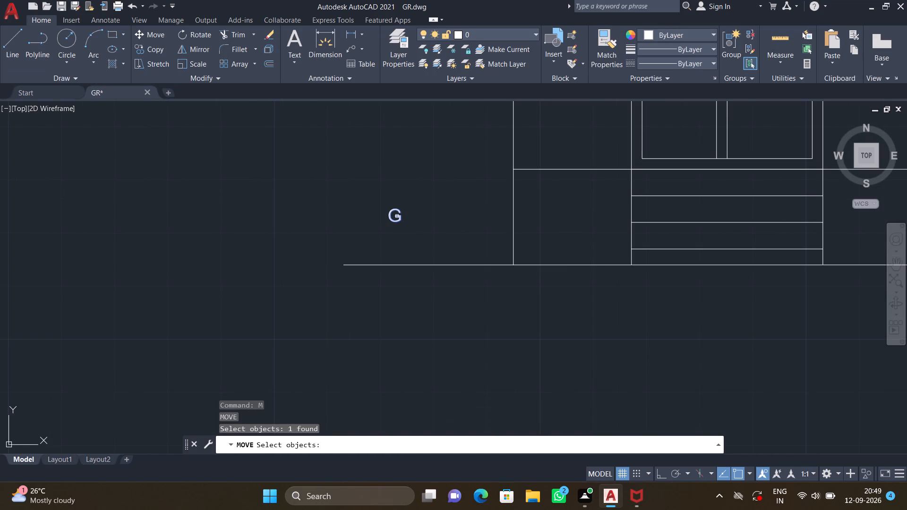
pyautogui.press('Return')
pyautogui.click(392, 211)
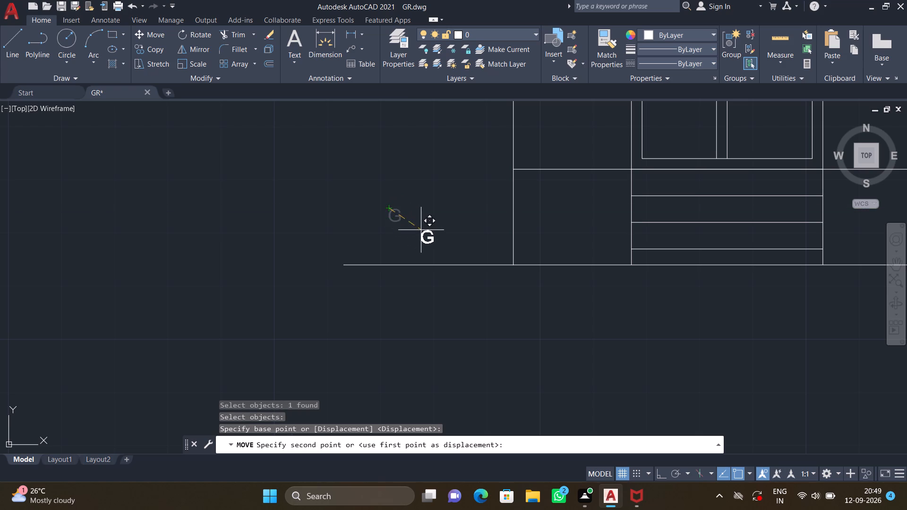
pyautogui.click(426, 232)
# Add the multiline text label L above the ground line's right extension beside the elevation and save the text.
pyautogui.scroll(-1, 448, 234)
pyautogui.scroll(-3, 525, 271)
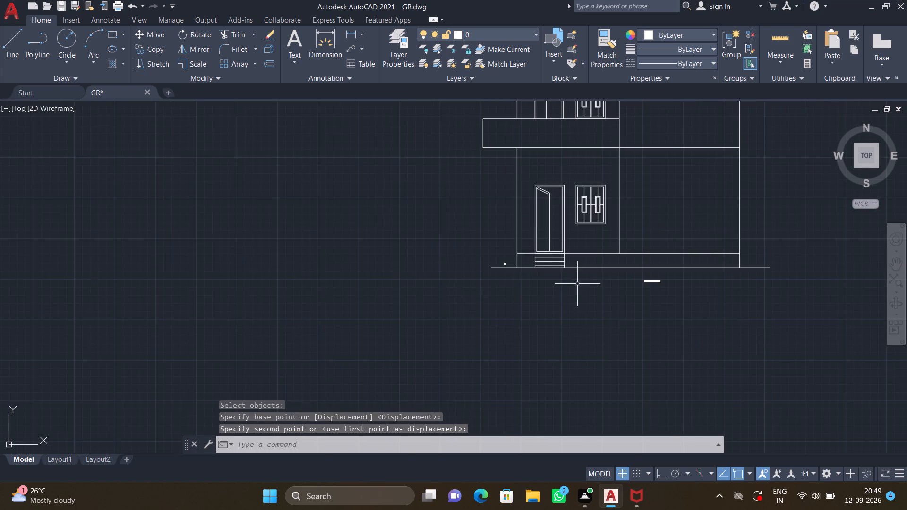
pyautogui.moveTo(577, 281); pyautogui.dragTo(462, 253, button='middle')
pyautogui.scroll(1, 649, 231)
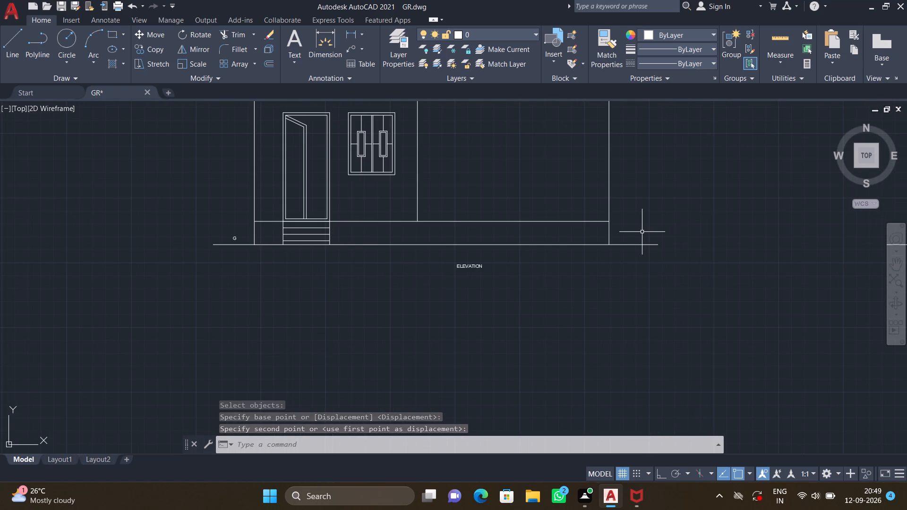
pyautogui.press('m')
pyautogui.press('t')
pyautogui.press('Return')
pyautogui.scroll(2, 632, 235)
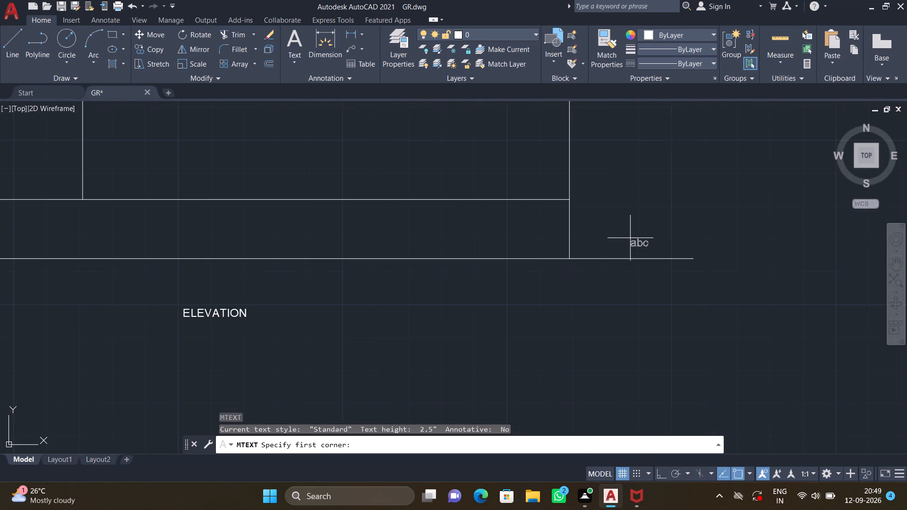
pyautogui.click(609, 243)
pyautogui.click(655, 210)
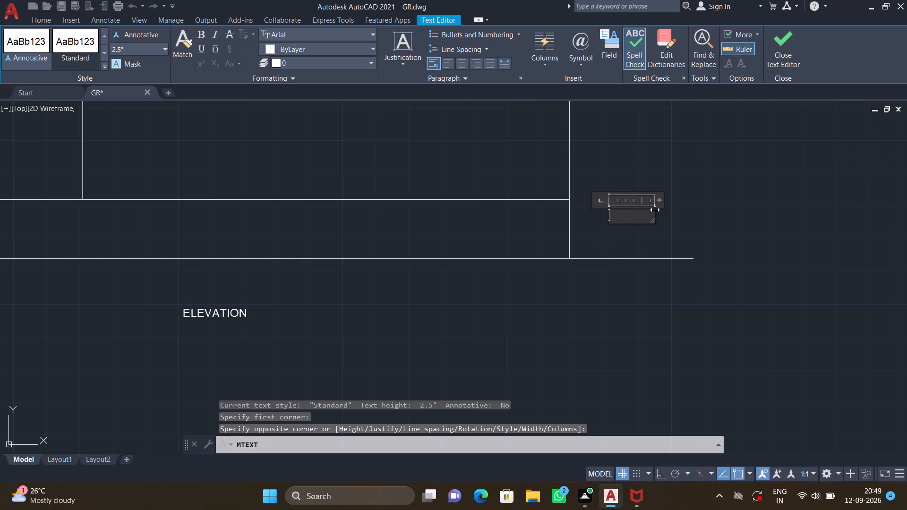
pyautogui.press('l')
pyautogui.press('Return')
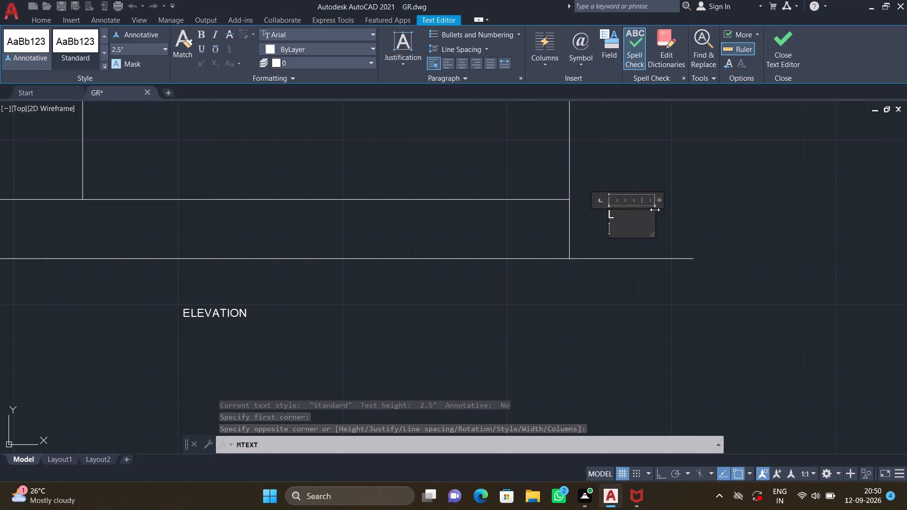
pyautogui.press('Escape')
pyautogui.click(476, 247)
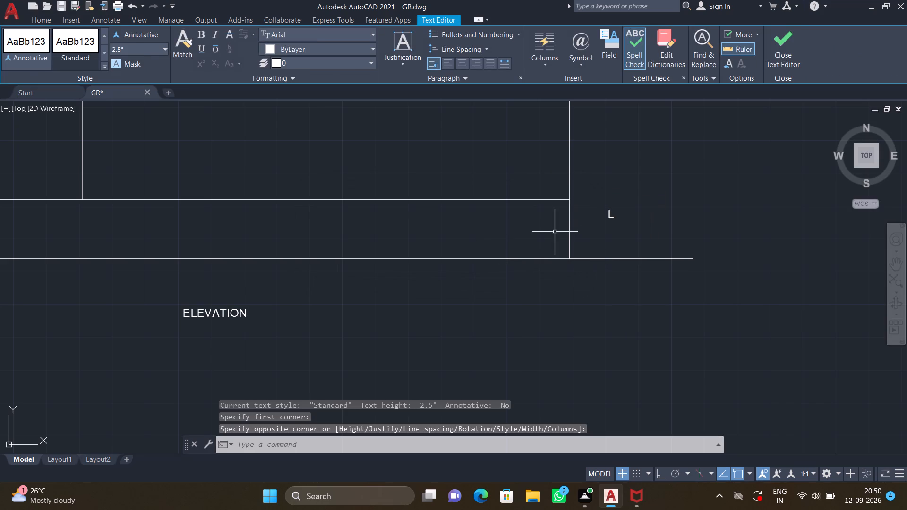
# Move the L label slightly right and down, closer to the ground line's right extension.
pyautogui.scroll(1, 604, 237)
pyautogui.press('m')
pyautogui.press('Return')
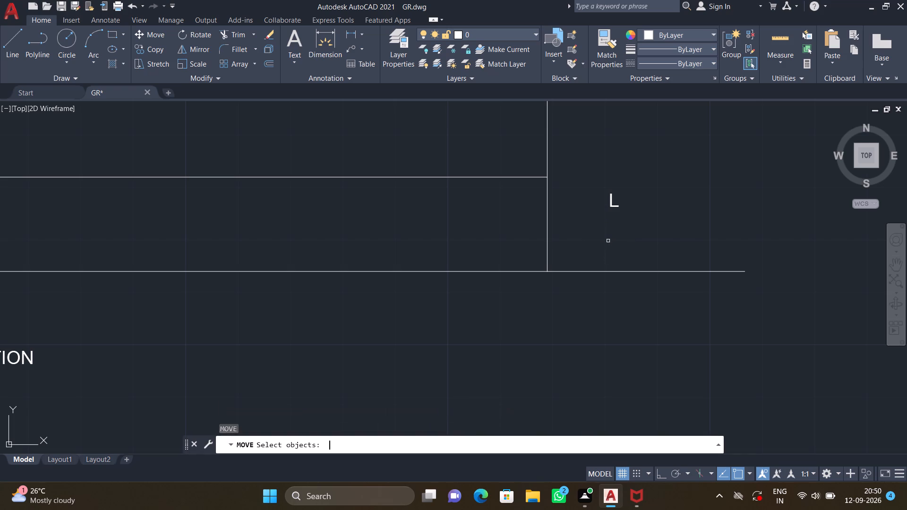
pyautogui.click(616, 205)
pyautogui.press('Return')
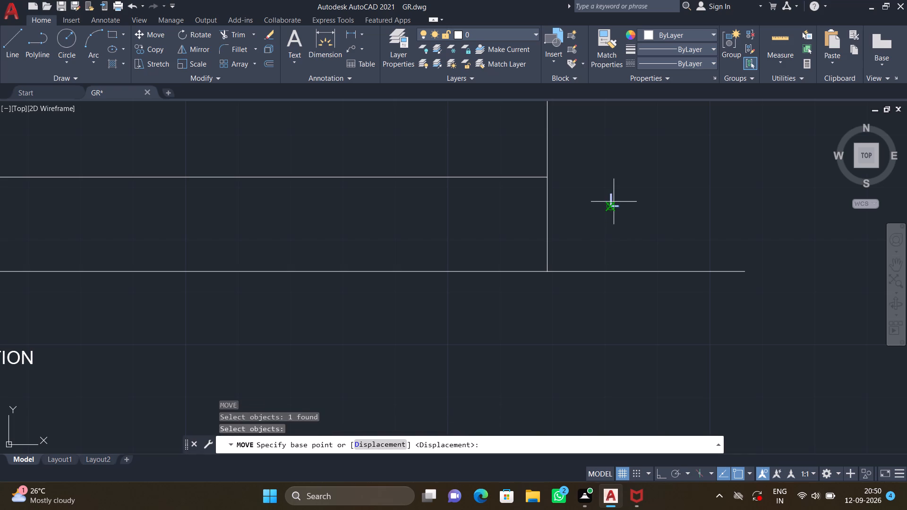
pyautogui.click(611, 195)
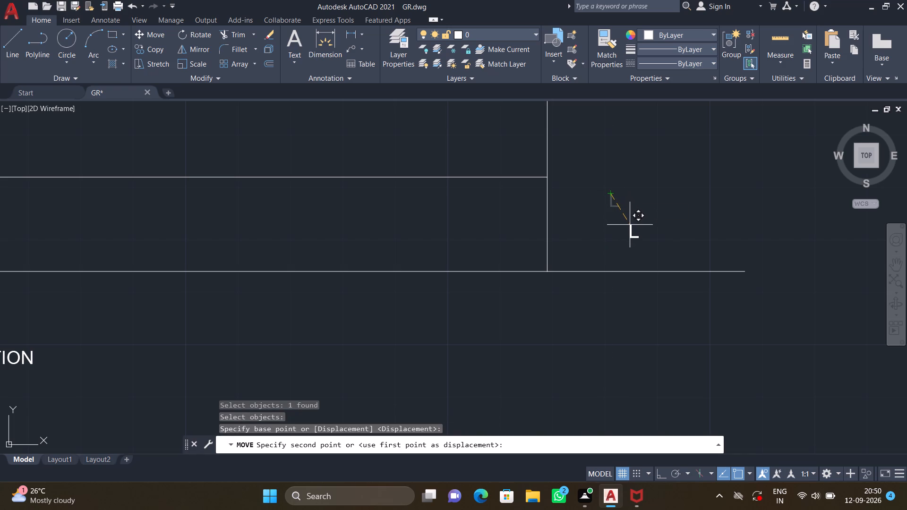
pyautogui.click(625, 231)
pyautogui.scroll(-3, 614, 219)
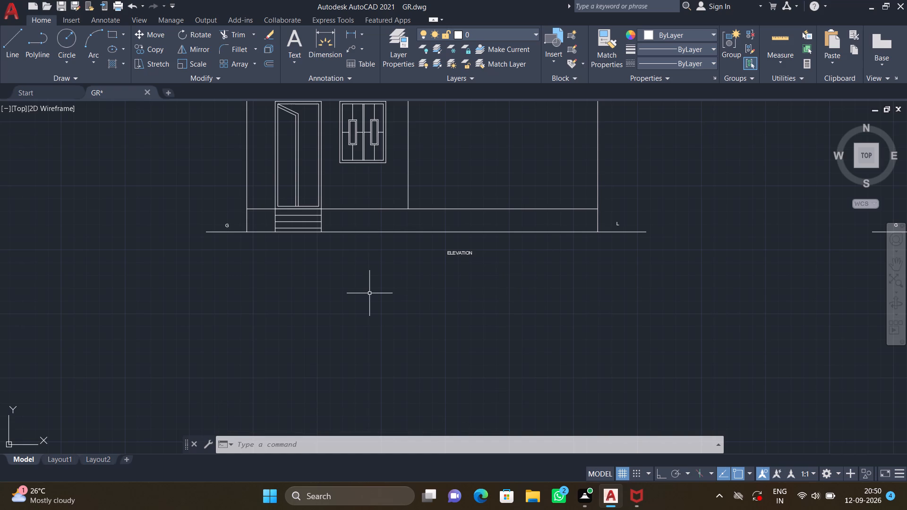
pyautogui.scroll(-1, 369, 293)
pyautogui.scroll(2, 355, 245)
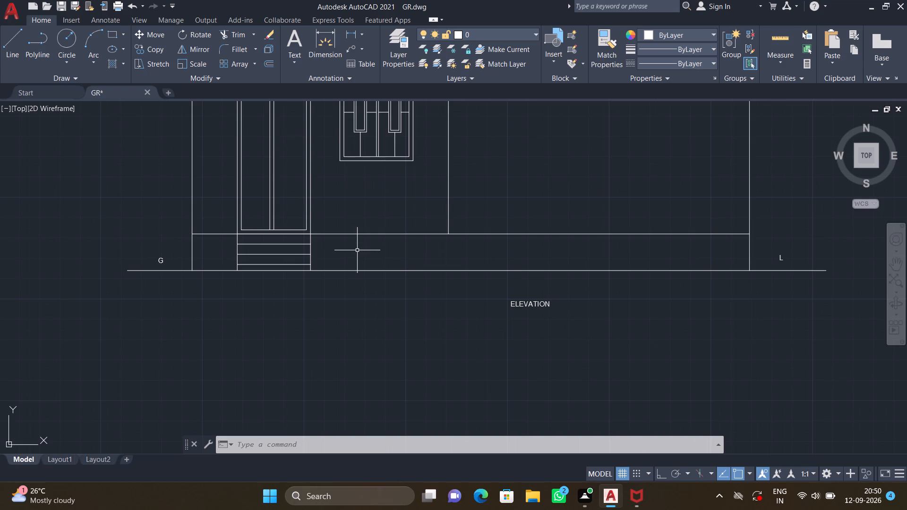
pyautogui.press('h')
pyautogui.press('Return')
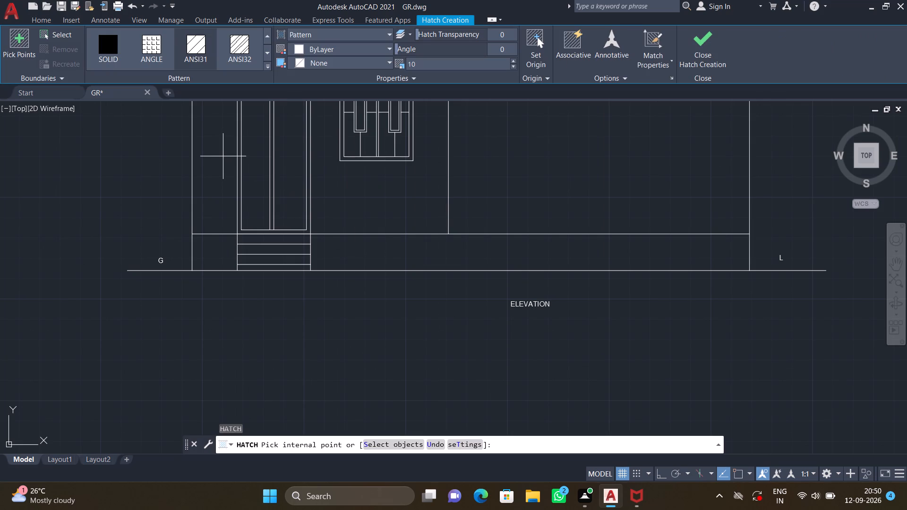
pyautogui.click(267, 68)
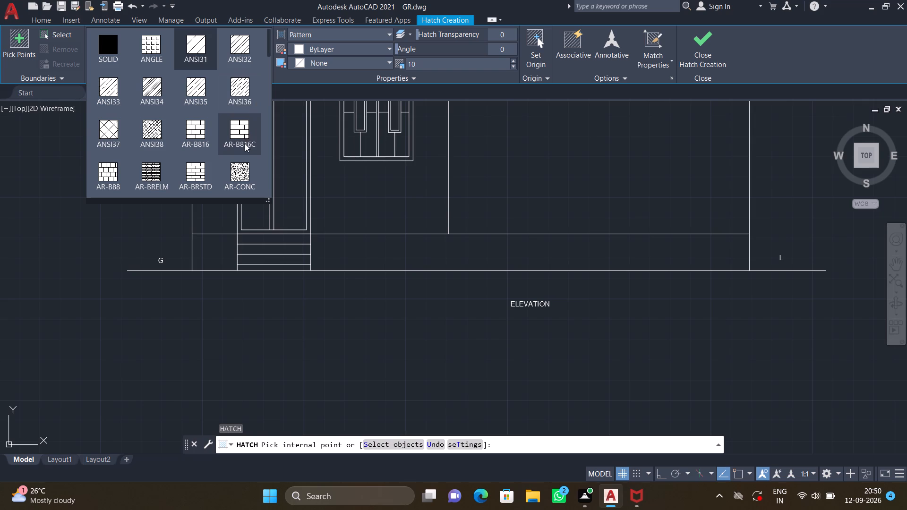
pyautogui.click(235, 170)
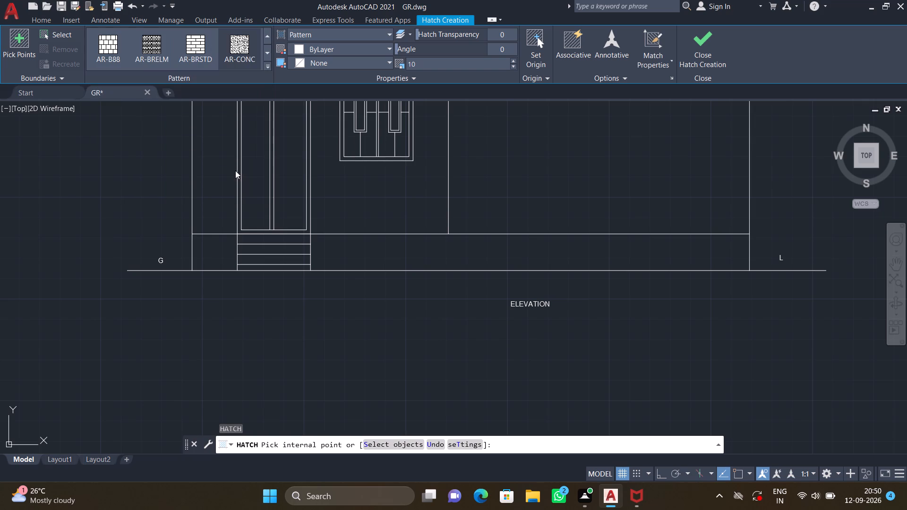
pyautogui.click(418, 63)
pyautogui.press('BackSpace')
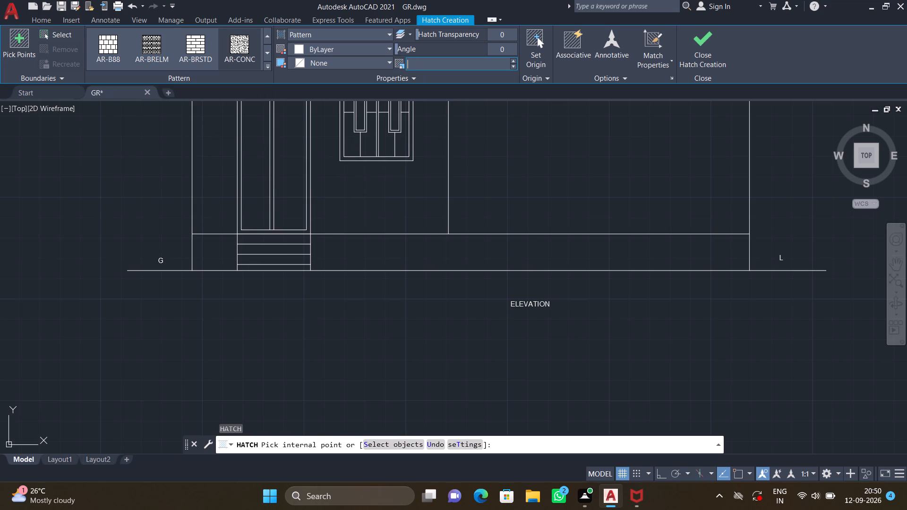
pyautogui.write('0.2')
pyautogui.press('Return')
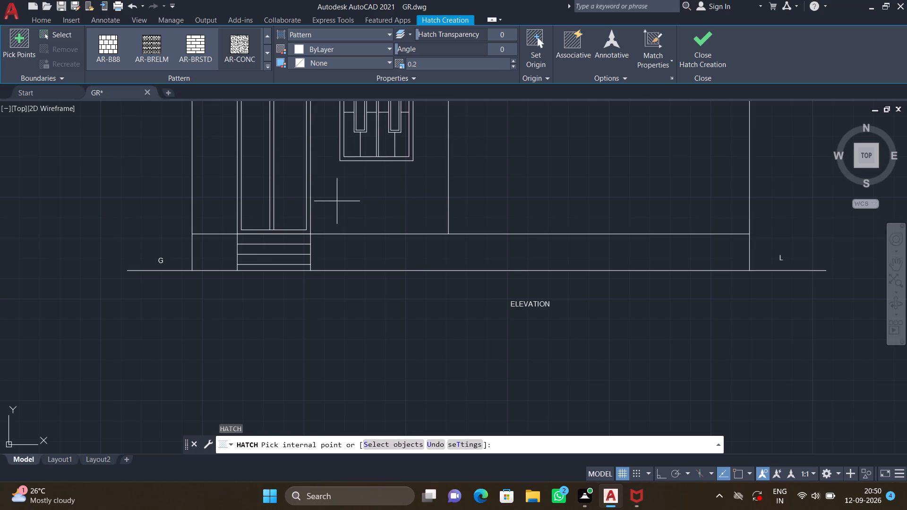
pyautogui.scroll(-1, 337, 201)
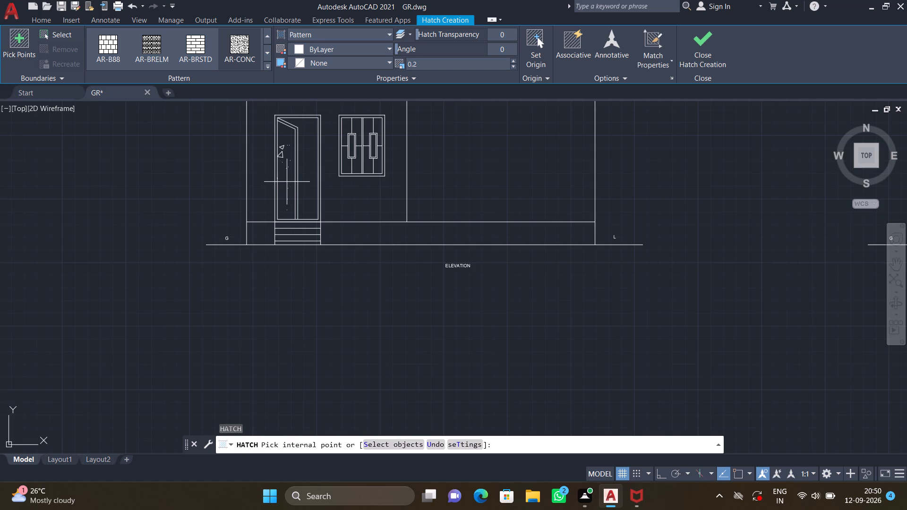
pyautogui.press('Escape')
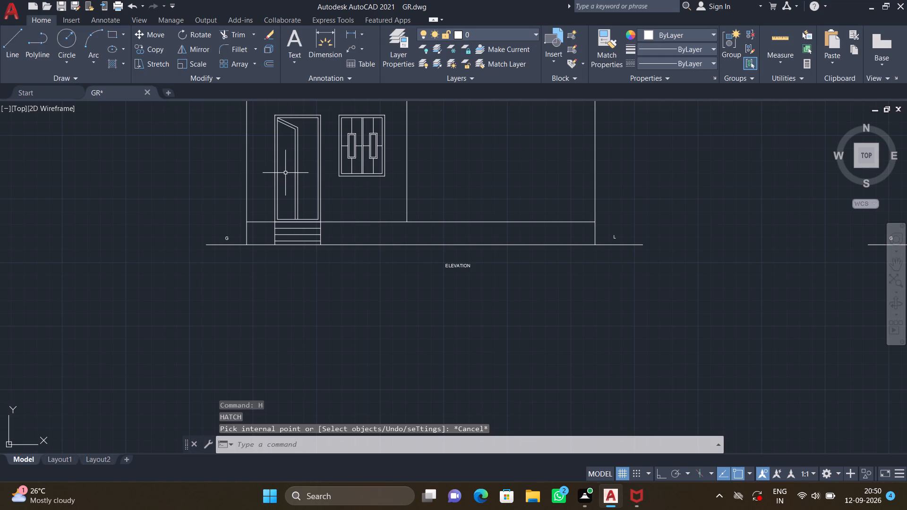
# Hatch the inside of the elevation's ground-floor door frame with the AR-SAND pattern at scale 0.2.
pyautogui.press('h')
pyautogui.press('Return')
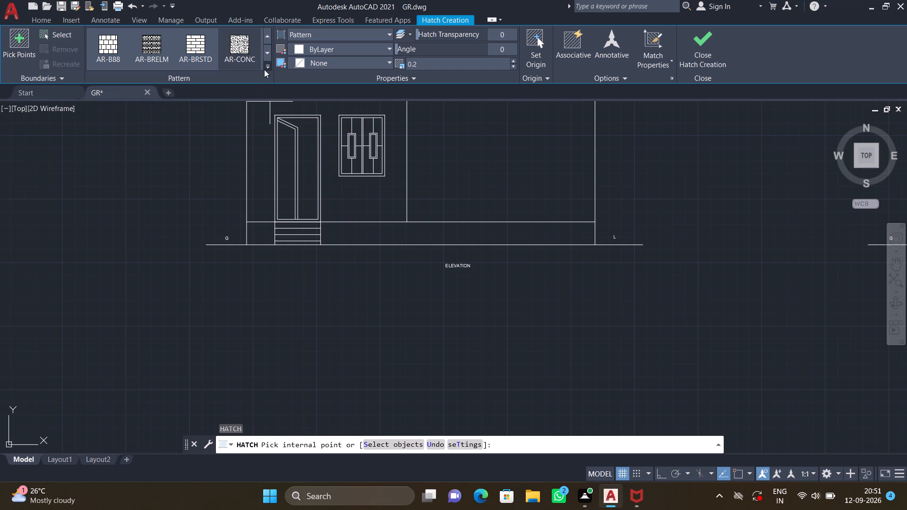
pyautogui.click(265, 65)
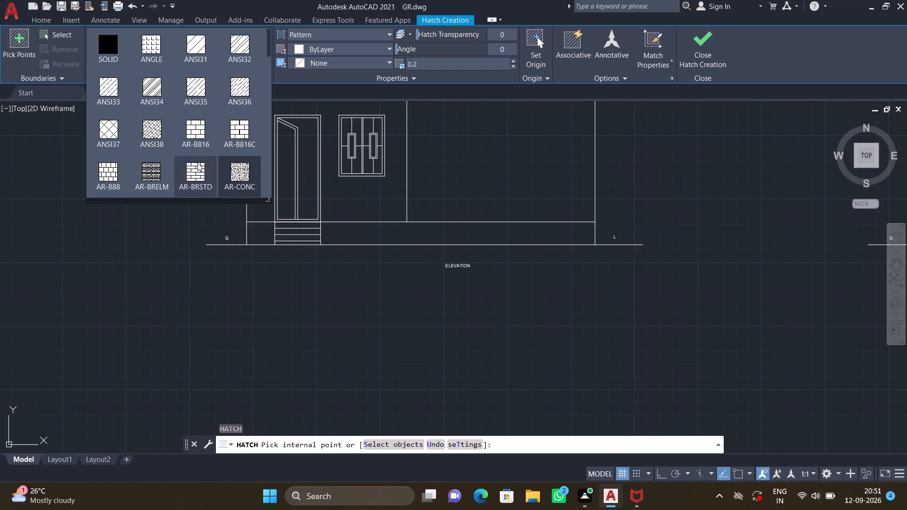
pyautogui.scroll(-4, 148, 175)
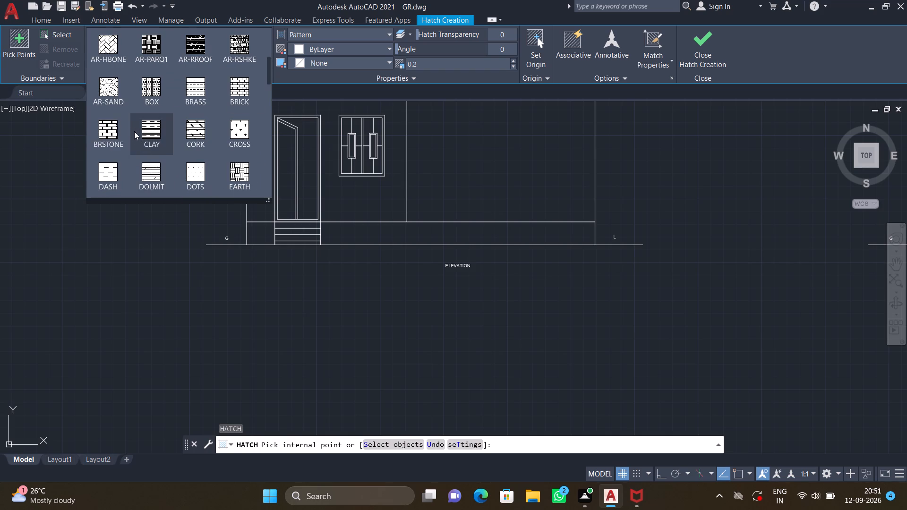
pyautogui.click(108, 90)
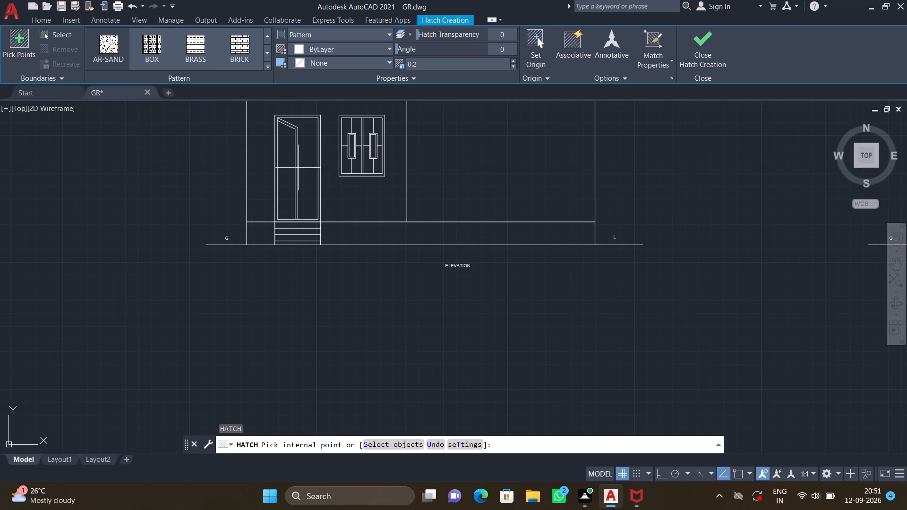
pyautogui.scroll(2, 273, 163)
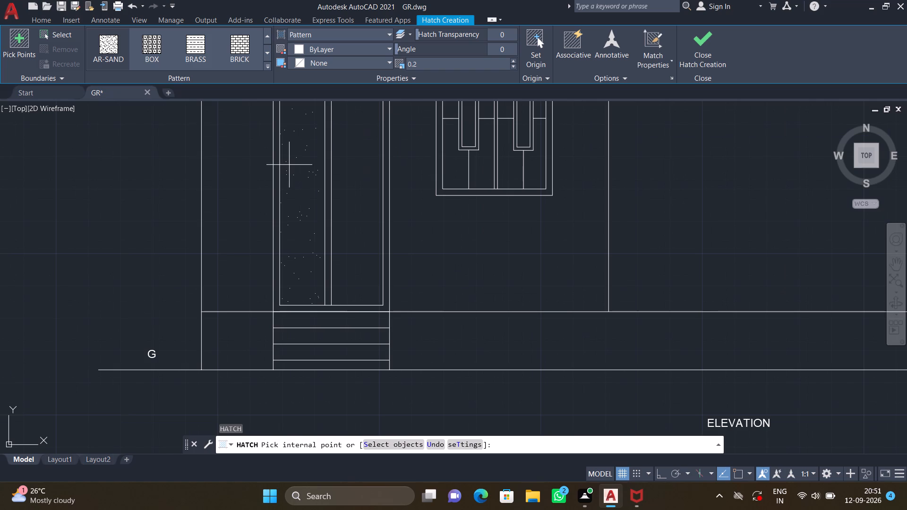
pyautogui.click(290, 165)
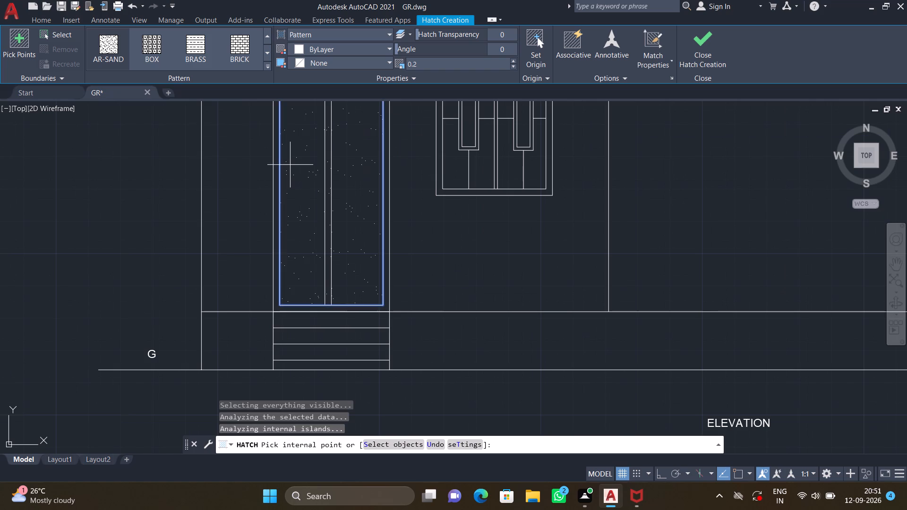
pyautogui.scroll(-2, 290, 164)
pyautogui.moveTo(295, 167); pyautogui.dragTo(319, 219, button='middle')
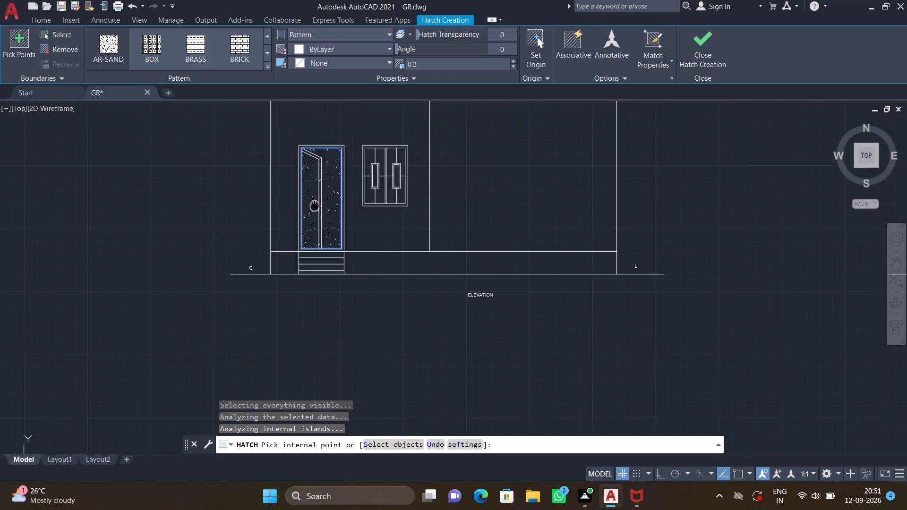
pyautogui.moveTo(319, 219); pyautogui.dragTo(325, 236, button='middle')
pyautogui.scroll(3, 329, 211)
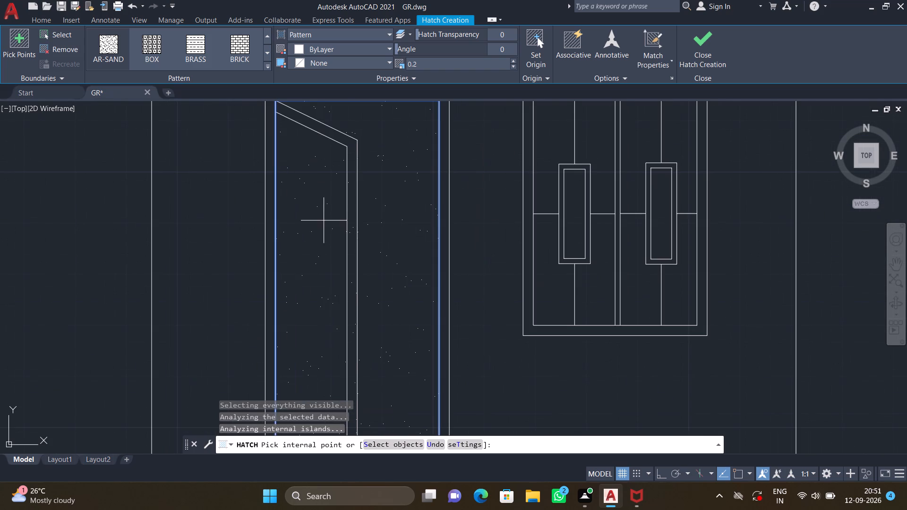
pyautogui.press('Escape')
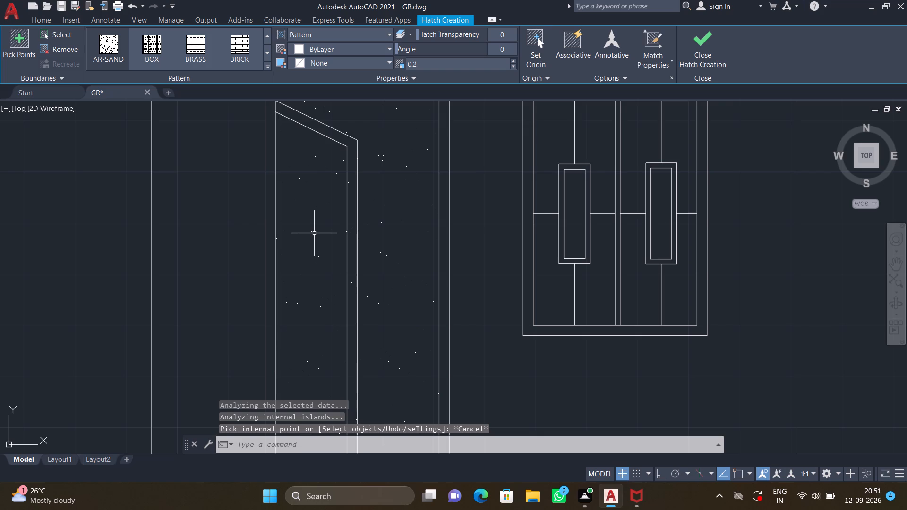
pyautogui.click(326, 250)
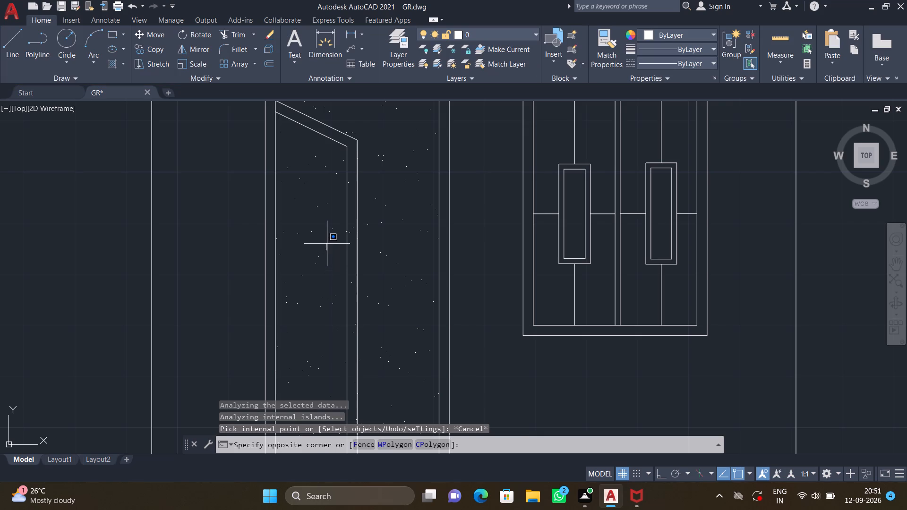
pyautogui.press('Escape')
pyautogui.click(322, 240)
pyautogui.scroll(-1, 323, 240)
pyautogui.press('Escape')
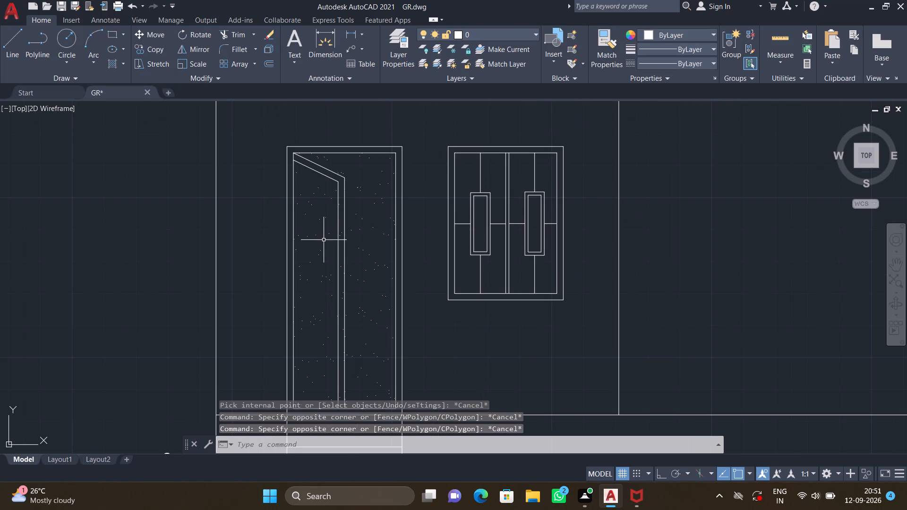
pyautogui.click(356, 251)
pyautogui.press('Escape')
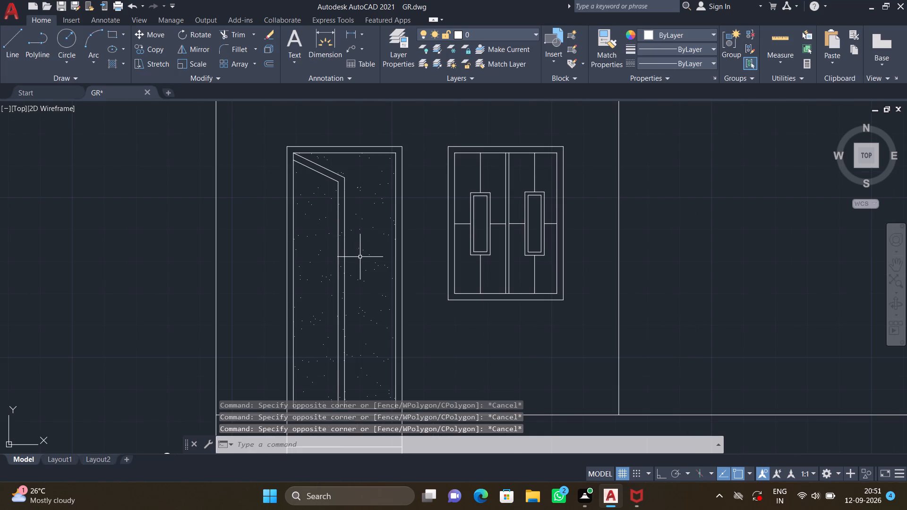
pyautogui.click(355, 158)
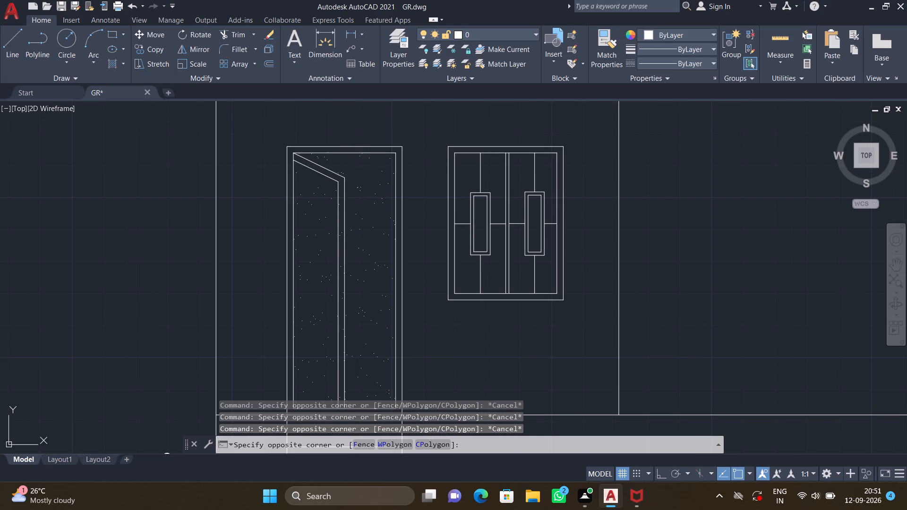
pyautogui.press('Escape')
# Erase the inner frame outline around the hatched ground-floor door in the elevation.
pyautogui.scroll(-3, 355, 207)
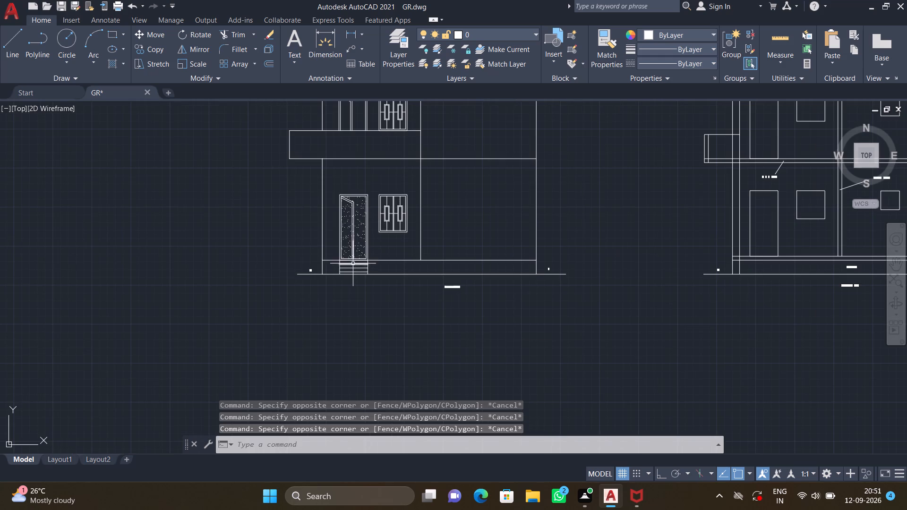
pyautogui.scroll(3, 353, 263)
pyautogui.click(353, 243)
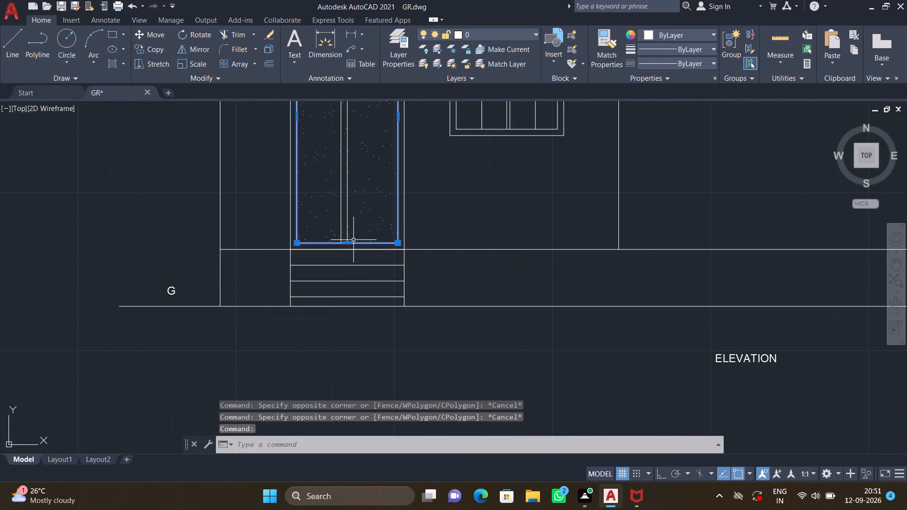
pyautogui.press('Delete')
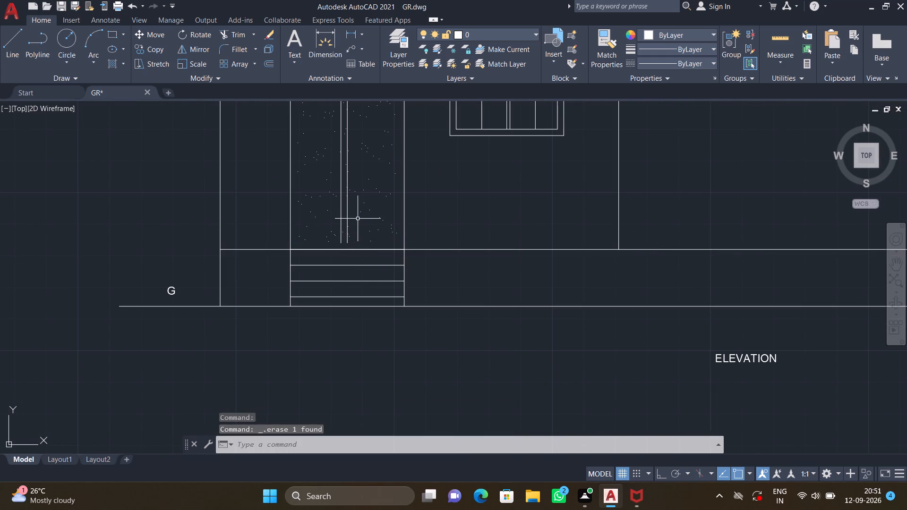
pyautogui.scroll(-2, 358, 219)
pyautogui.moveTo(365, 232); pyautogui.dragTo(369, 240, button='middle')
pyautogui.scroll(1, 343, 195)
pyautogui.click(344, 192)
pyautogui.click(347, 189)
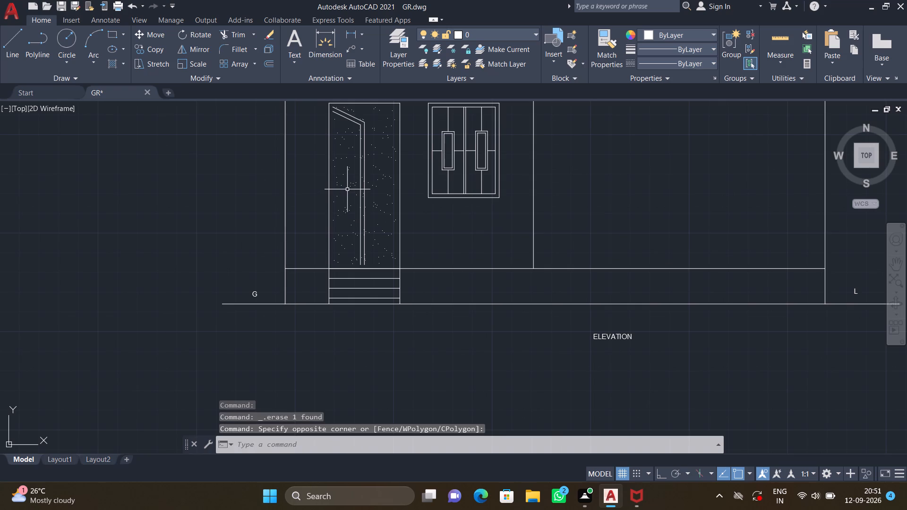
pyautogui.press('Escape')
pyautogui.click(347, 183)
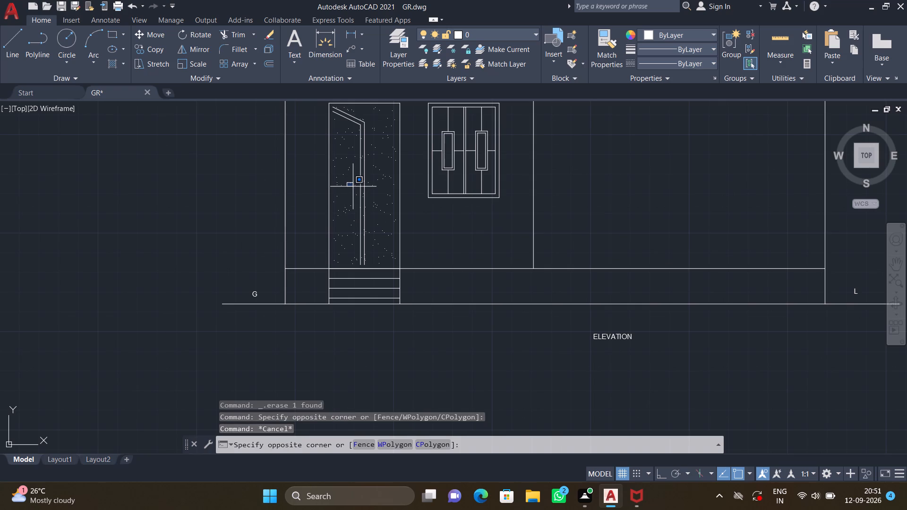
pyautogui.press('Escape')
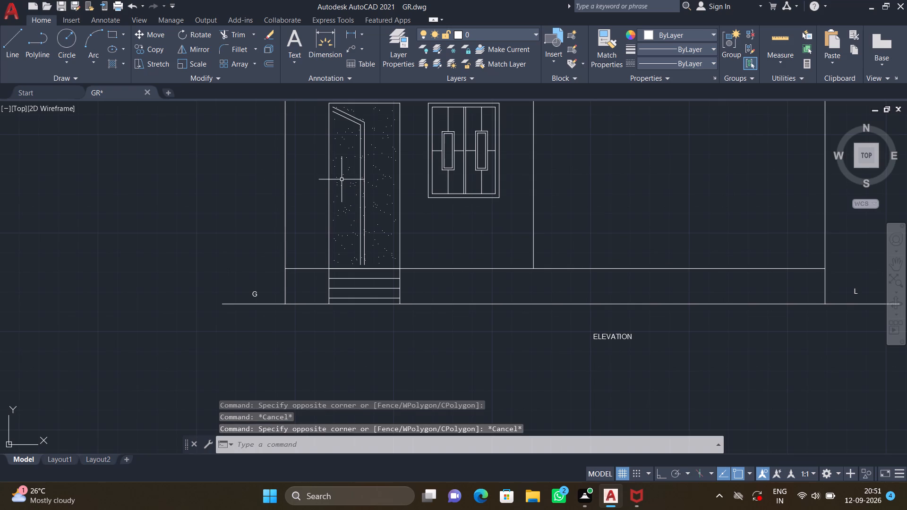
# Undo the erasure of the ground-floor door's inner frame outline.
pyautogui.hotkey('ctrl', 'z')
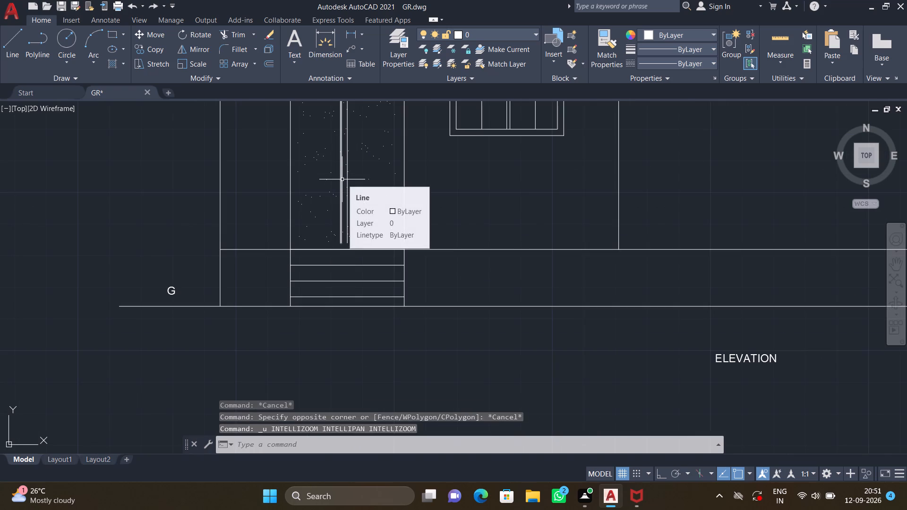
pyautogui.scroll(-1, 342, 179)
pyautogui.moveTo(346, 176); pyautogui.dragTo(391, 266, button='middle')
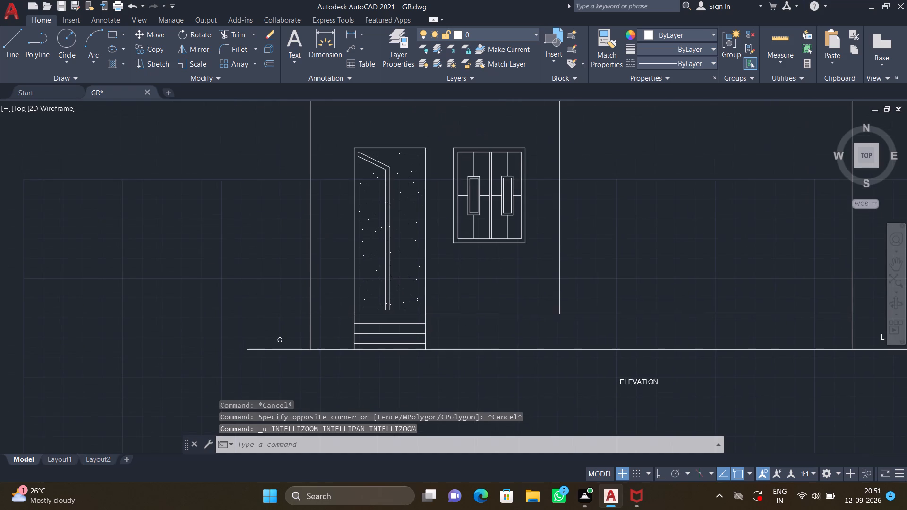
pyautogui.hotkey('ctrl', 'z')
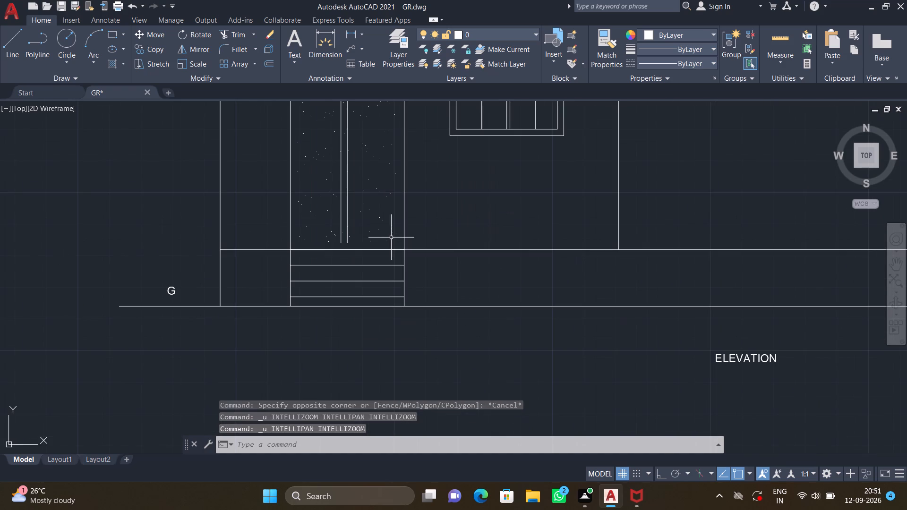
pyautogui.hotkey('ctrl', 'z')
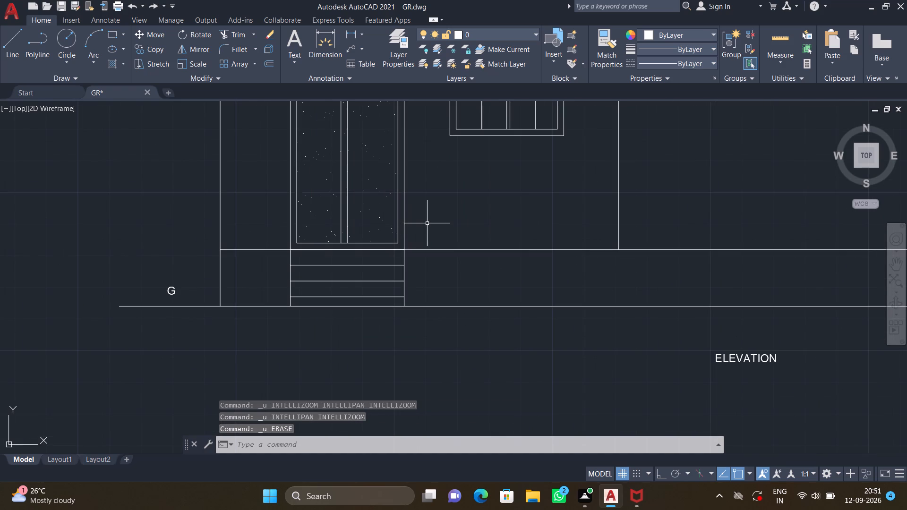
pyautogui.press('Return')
# Select the AR-SAND hatch filling the elevation's ground-floor door.
pyautogui.scroll(-1, 400, 228)
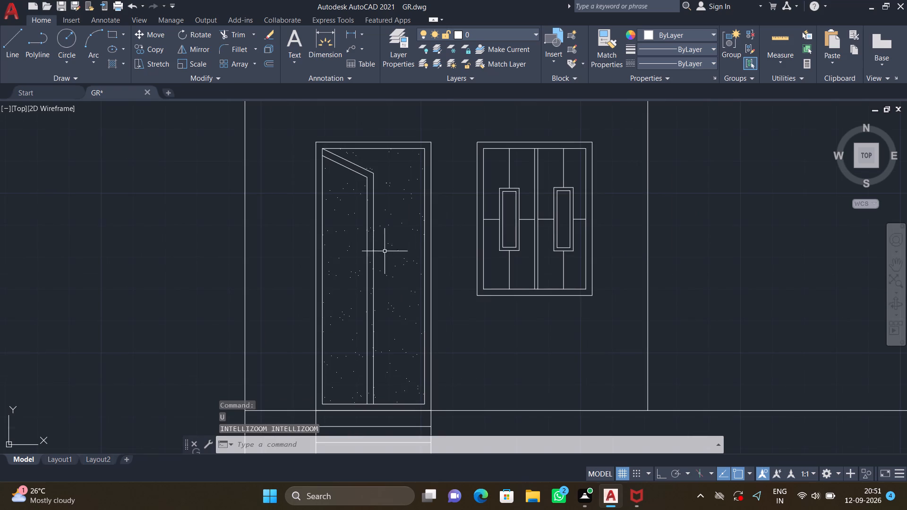
pyautogui.click(389, 208)
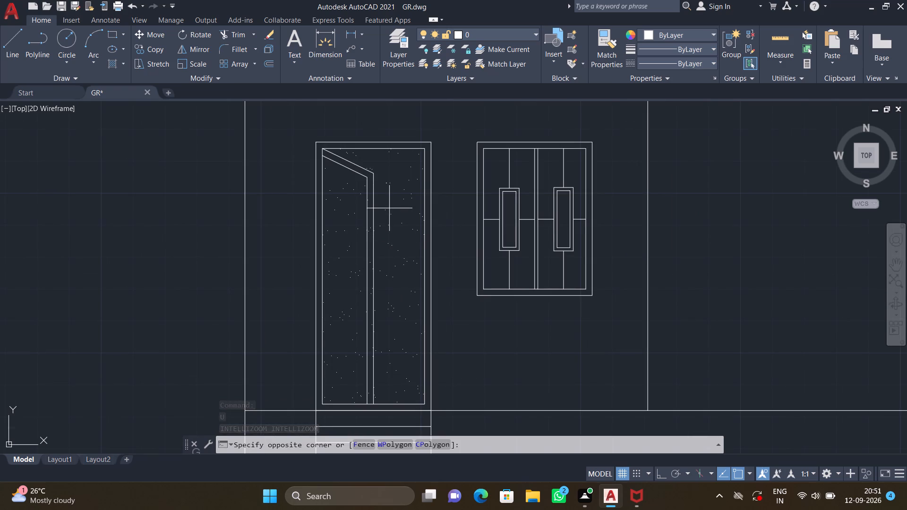
pyautogui.click(401, 244)
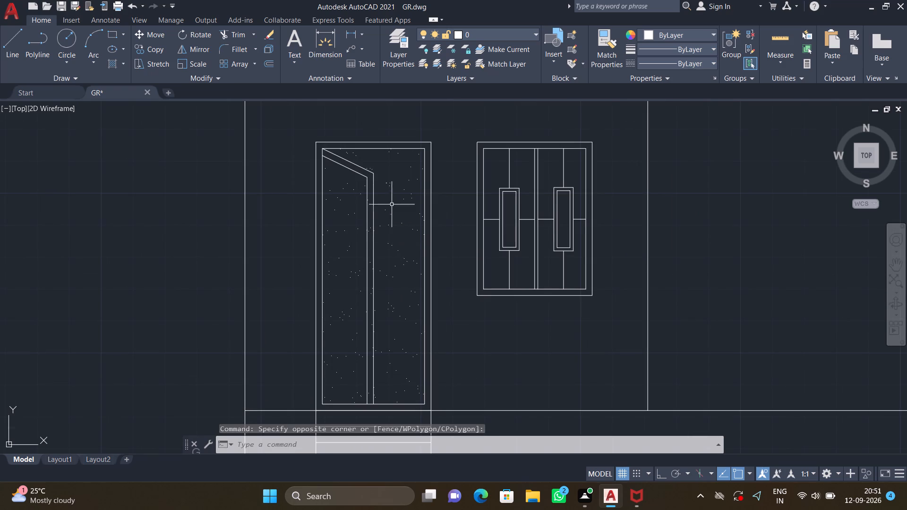
pyautogui.press('Escape')
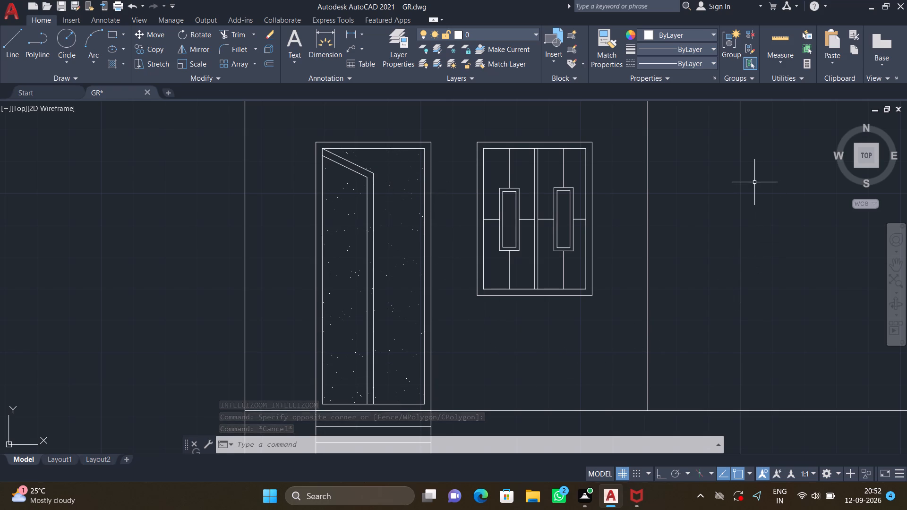
pyautogui.press('Escape')
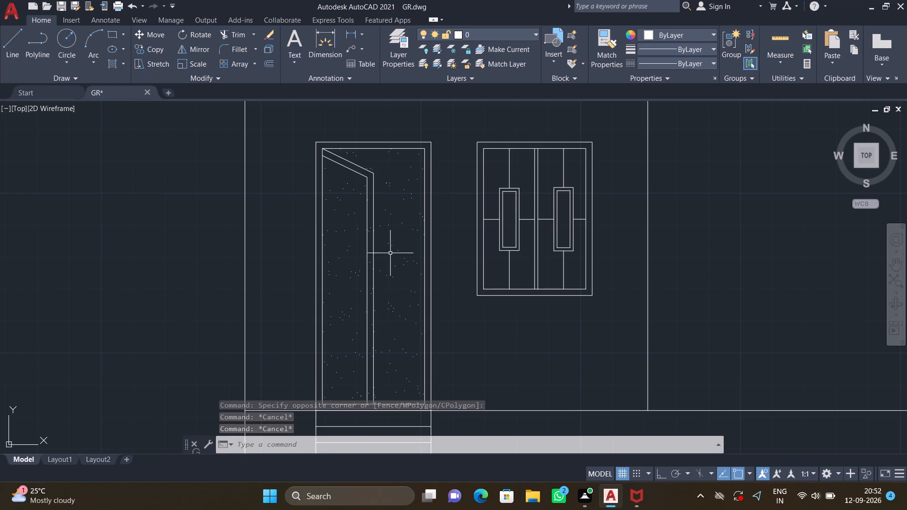
pyautogui.click(341, 149)
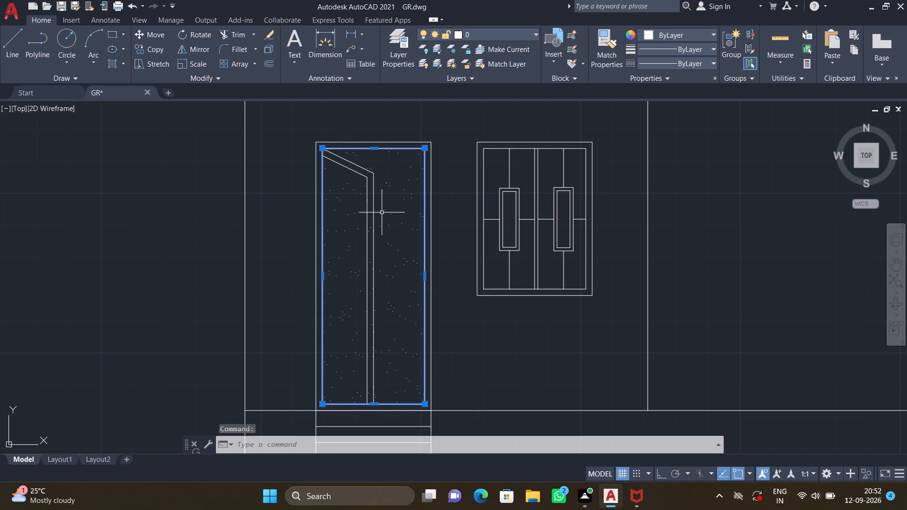
pyautogui.press('Escape')
pyautogui.scroll(1, 320, 215)
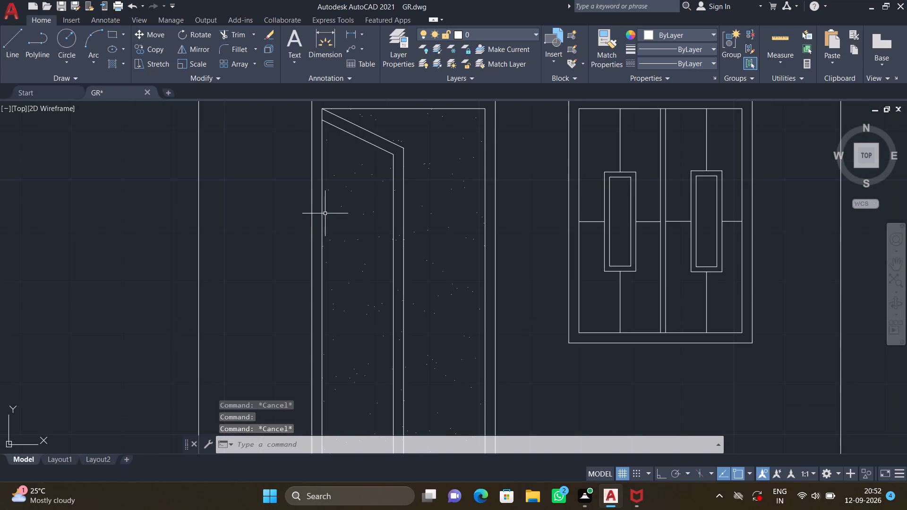
pyautogui.click(358, 208)
pyautogui.click(375, 260)
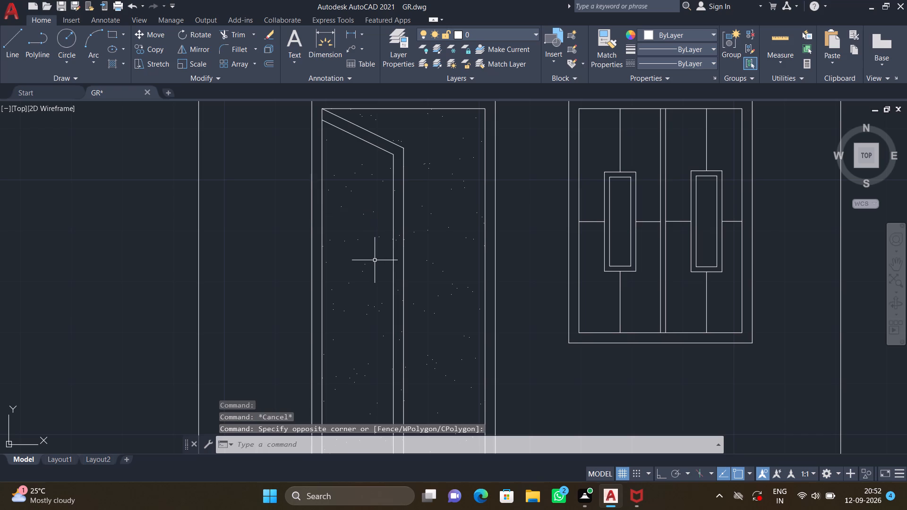
pyautogui.scroll(-3, 374, 256)
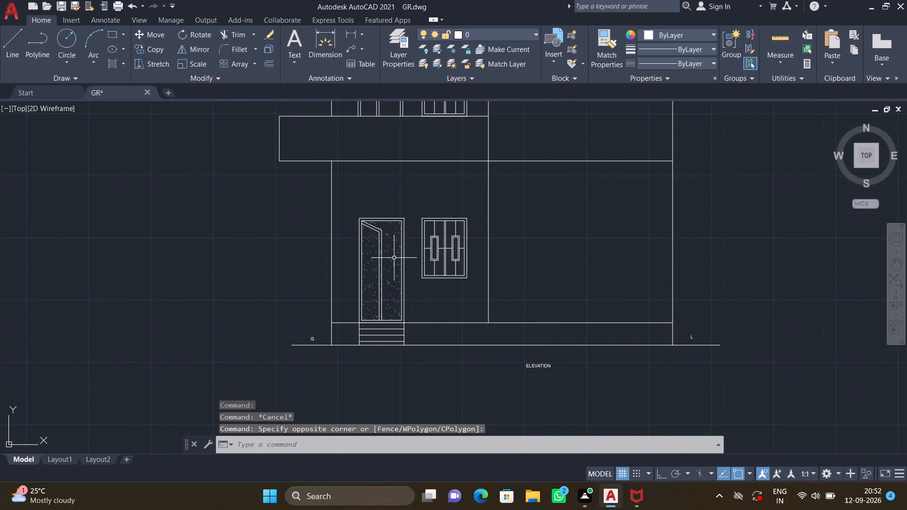
pyautogui.scroll(1, 387, 250)
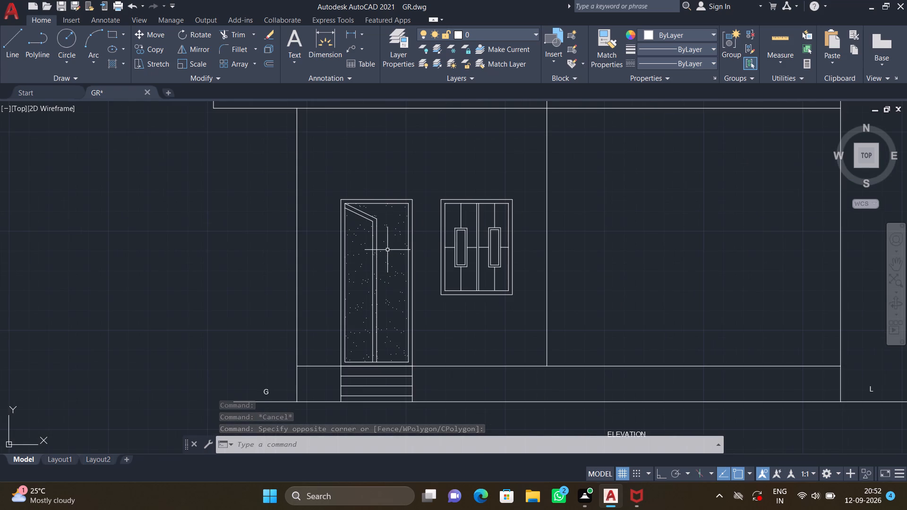
pyautogui.click(387, 250)
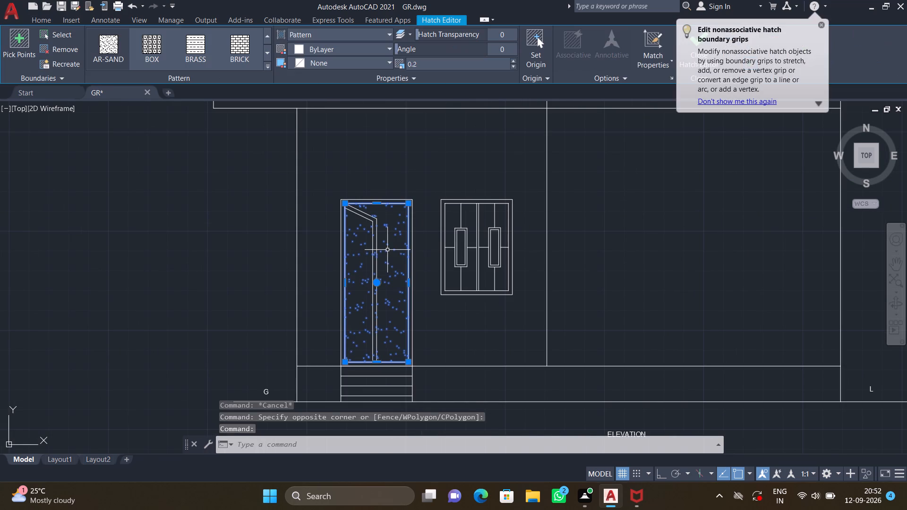
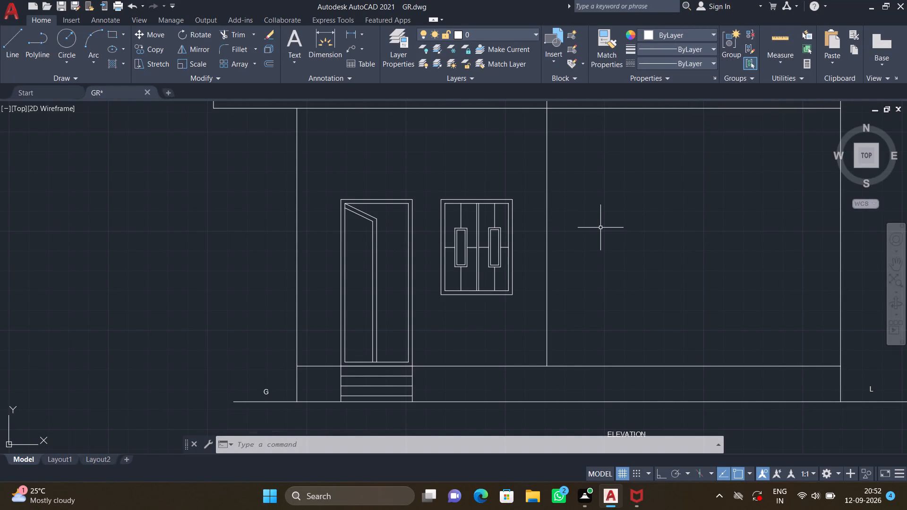
# Hatch the inner panel of the ground-floor door's open leaf in the elevation with the AR-SAND pattern.
pyautogui.scroll(-2, 600, 227)
pyautogui.scroll(3, 488, 235)
pyautogui.scroll(1, 540, 248)
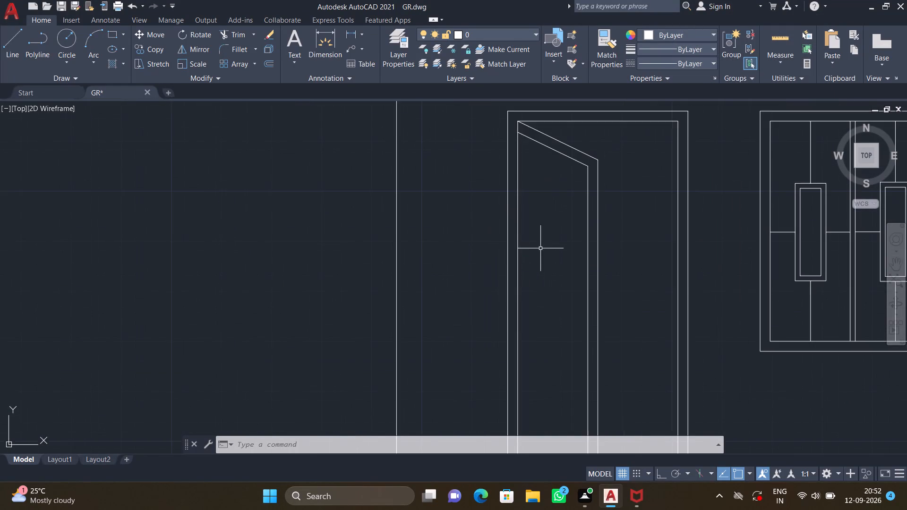
pyautogui.scroll(1, 540, 248)
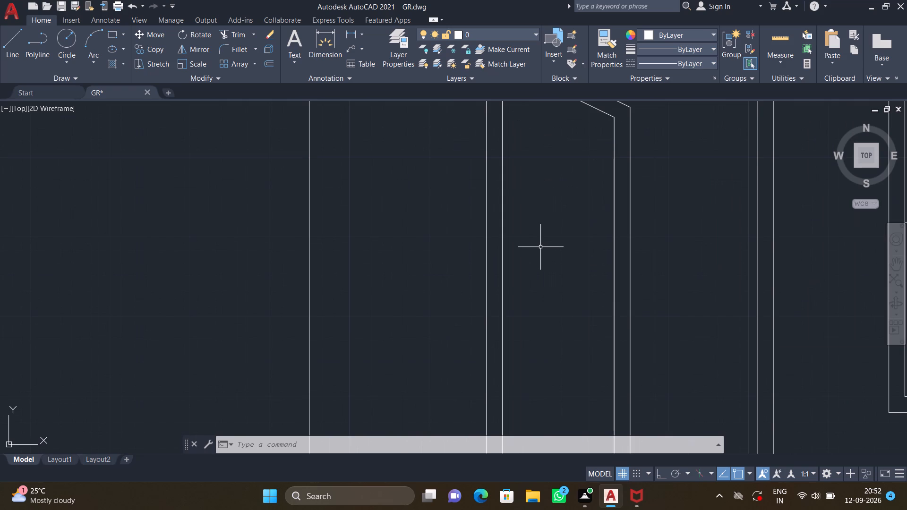
pyautogui.press('h')
pyautogui.press('Return')
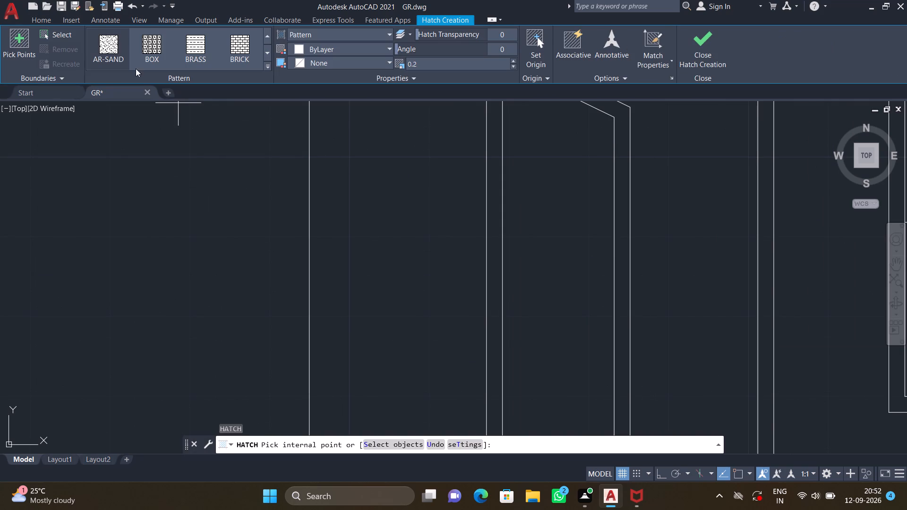
pyautogui.click(118, 47)
pyautogui.scroll(-1, 539, 201)
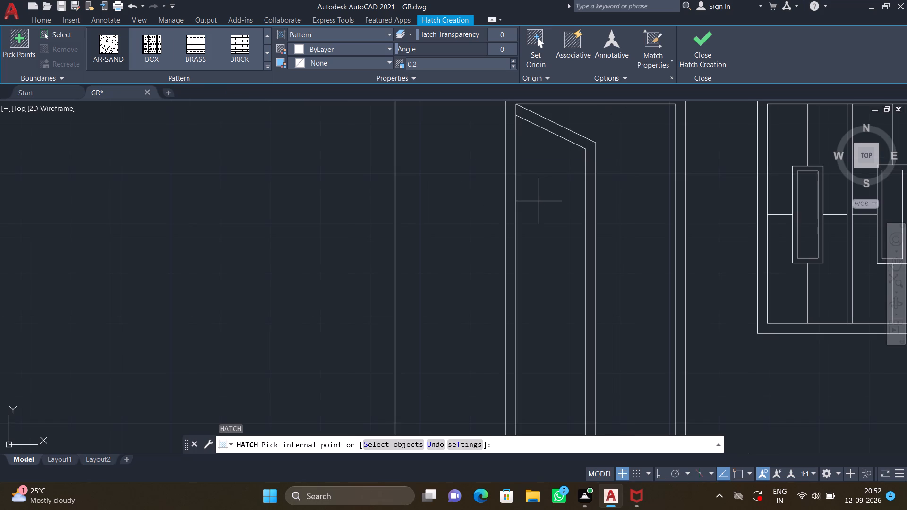
pyautogui.click(547, 212)
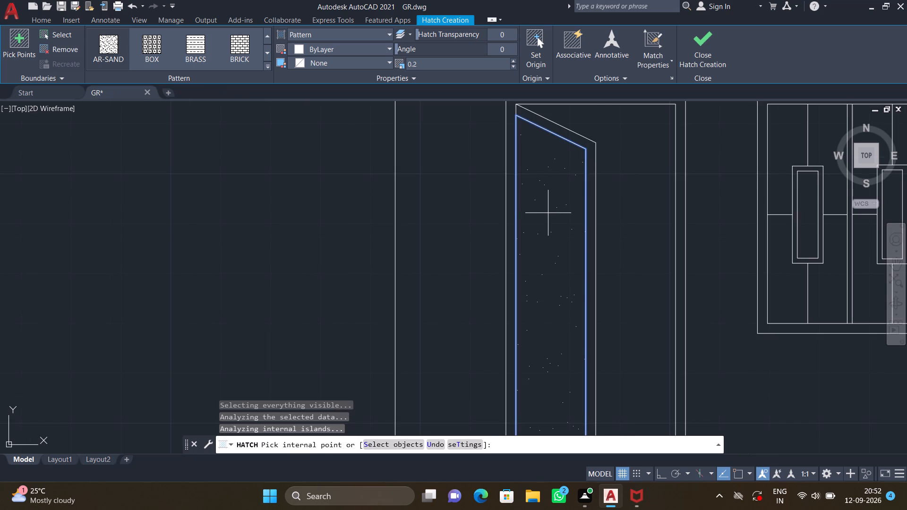
pyautogui.press('Return')
# Hatch the inner panel of the first-floor door's open leaf with the same AR-SAND pattern.
pyautogui.scroll(-1, 549, 214)
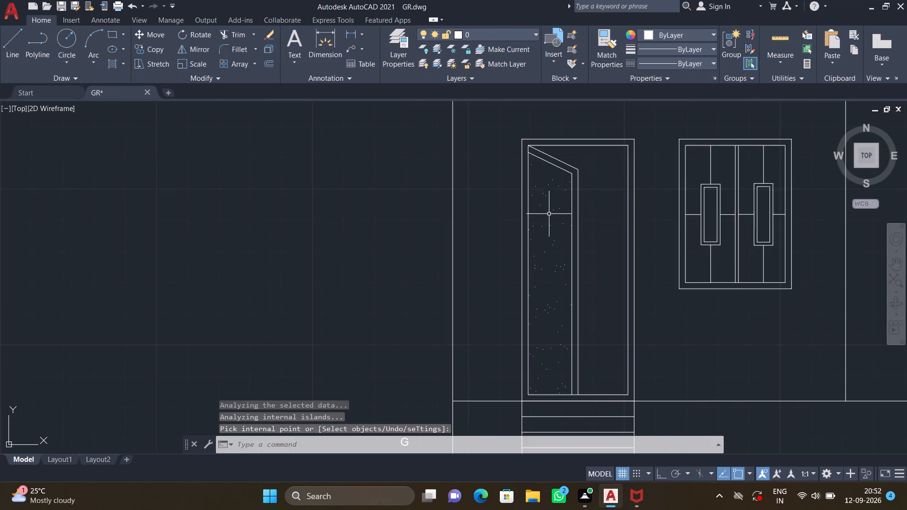
pyautogui.scroll(-1, 549, 214)
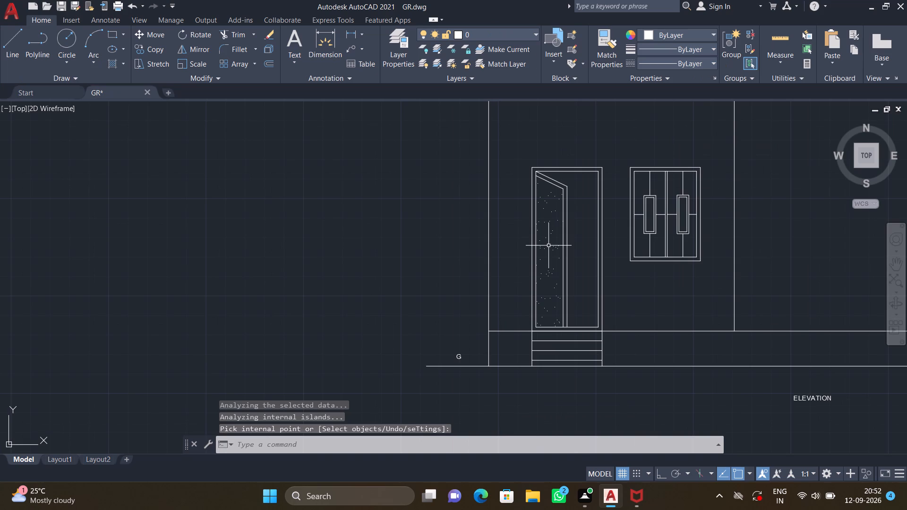
pyautogui.scroll(-1, 548, 246)
pyautogui.moveTo(552, 229); pyautogui.dragTo(530, 327, button='middle')
pyautogui.scroll(1, 522, 170)
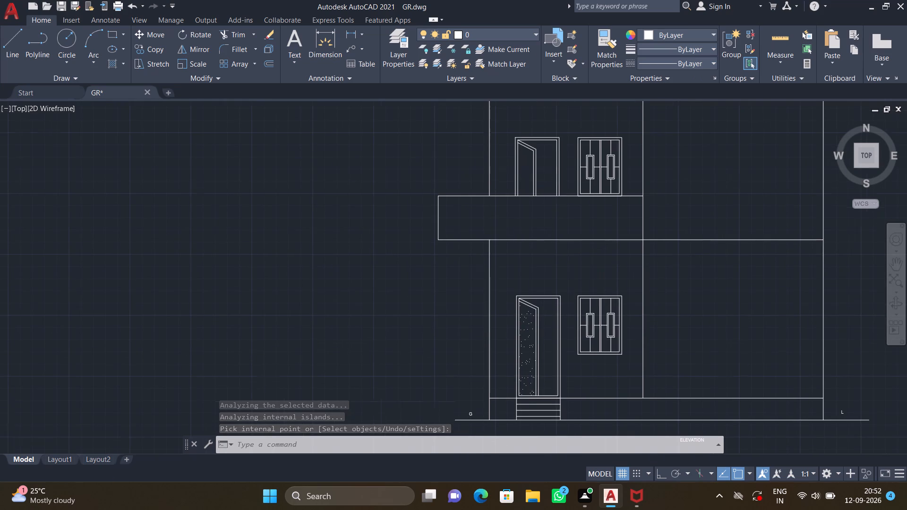
pyautogui.scroll(2, 522, 182)
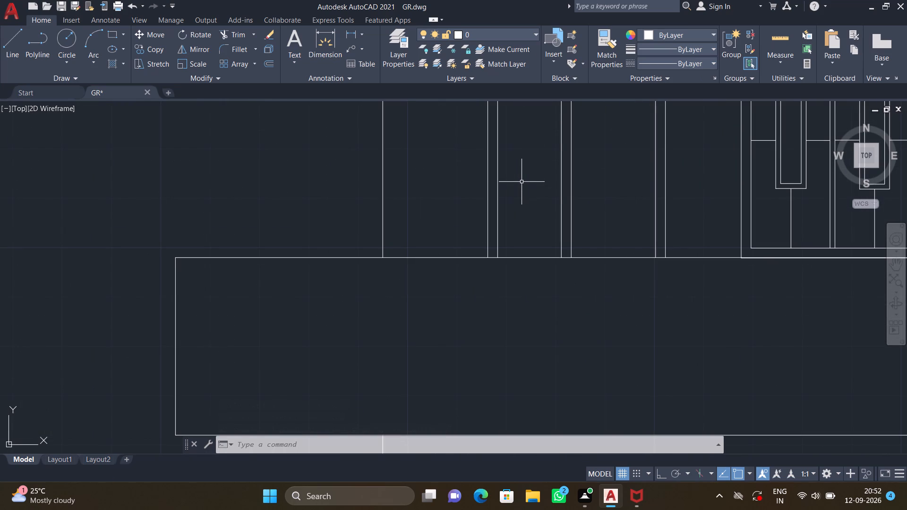
pyautogui.press('h')
pyautogui.press('Return')
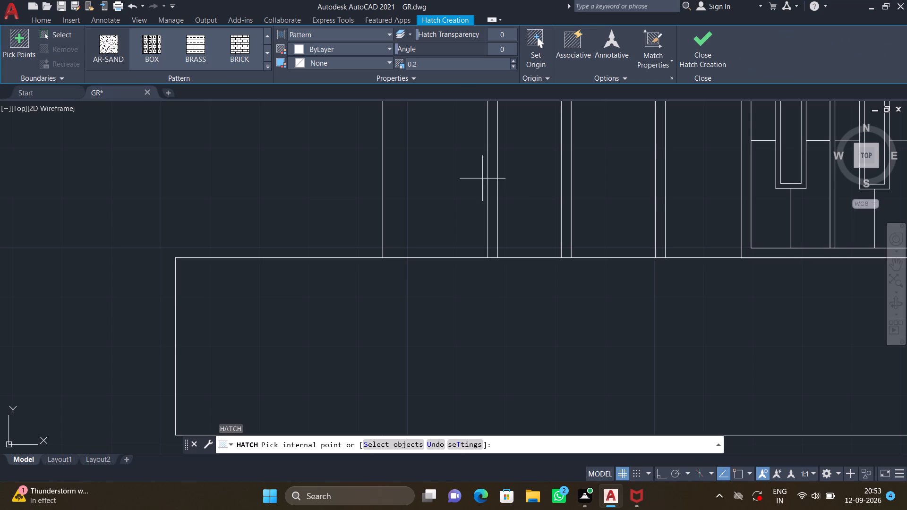
pyautogui.click(112, 48)
pyautogui.scroll(-1, 519, 192)
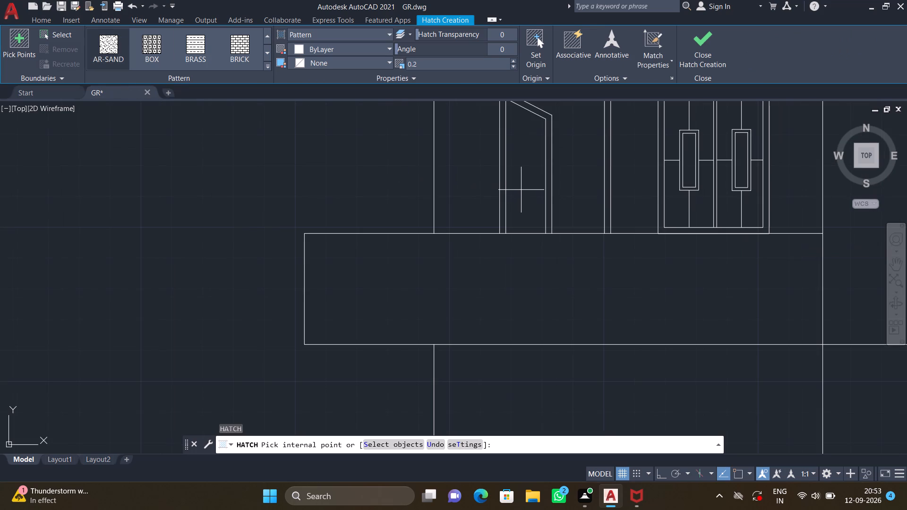
pyautogui.click(522, 187)
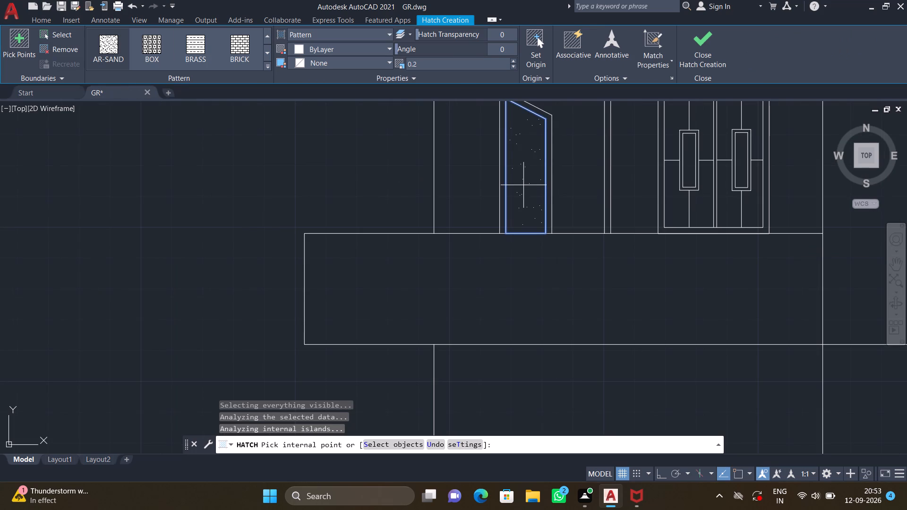
pyautogui.press('Return')
# Hatch the inner panel of the second-floor door's open leaf with the AR-SAND pattern.
pyautogui.scroll(-1, 527, 189)
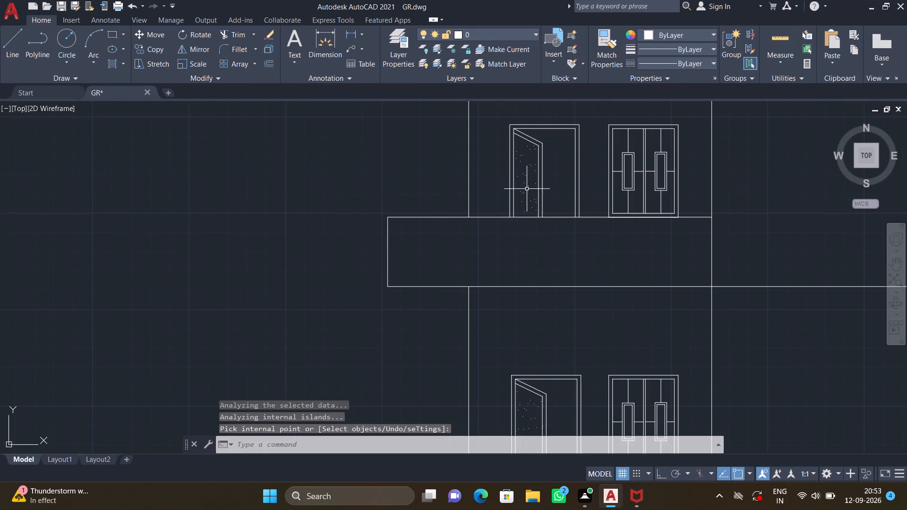
pyautogui.middleClick(525, 178)
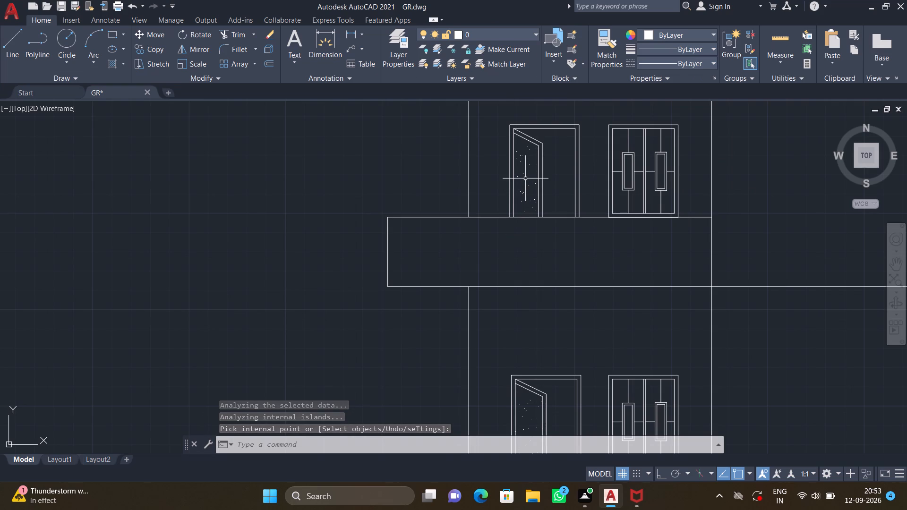
pyautogui.press('Return')
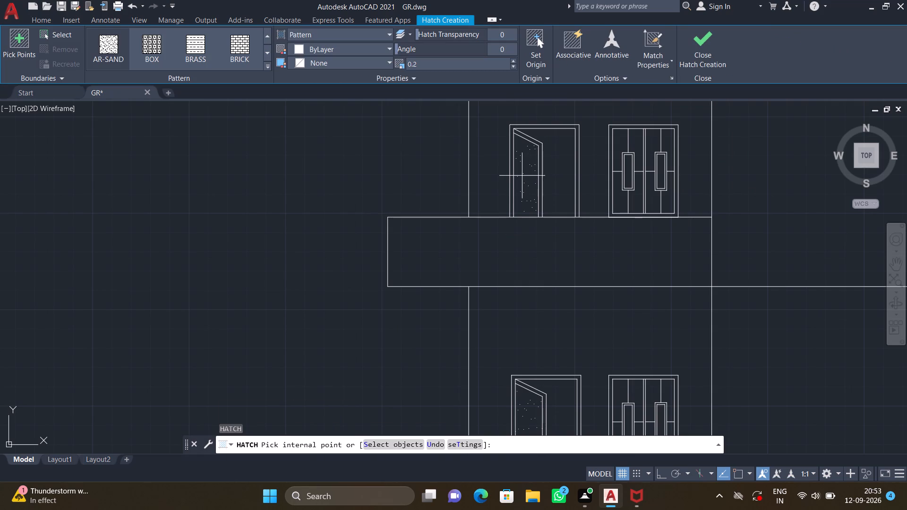
pyautogui.press('Escape')
pyautogui.moveTo(520, 179); pyautogui.dragTo(520, 211, button='middle')
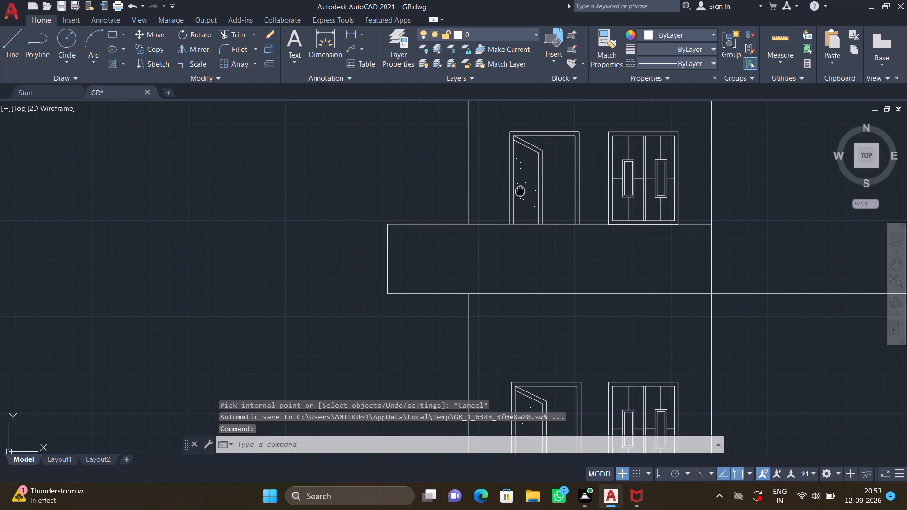
pyautogui.moveTo(520, 211); pyautogui.dragTo(510, 314, button='middle')
pyautogui.scroll(-1, 507, 234)
pyautogui.scroll(2, 505, 152)
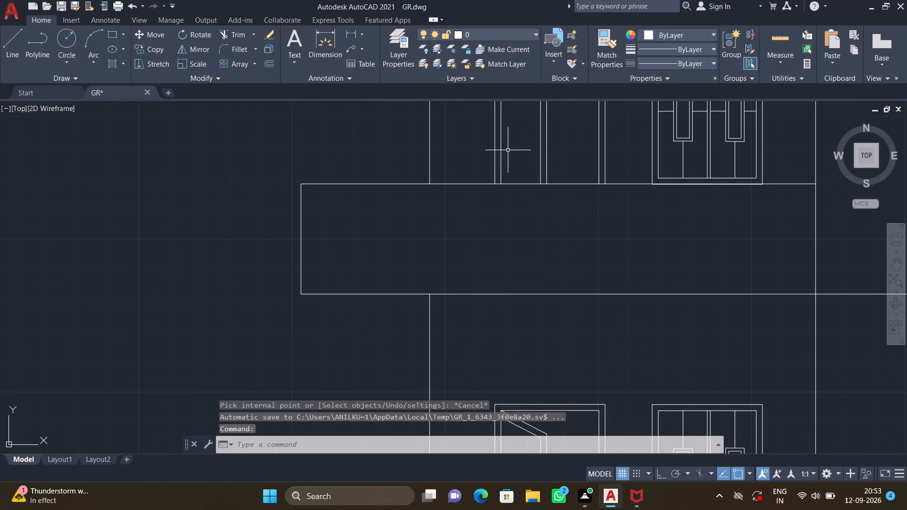
pyautogui.press('space')
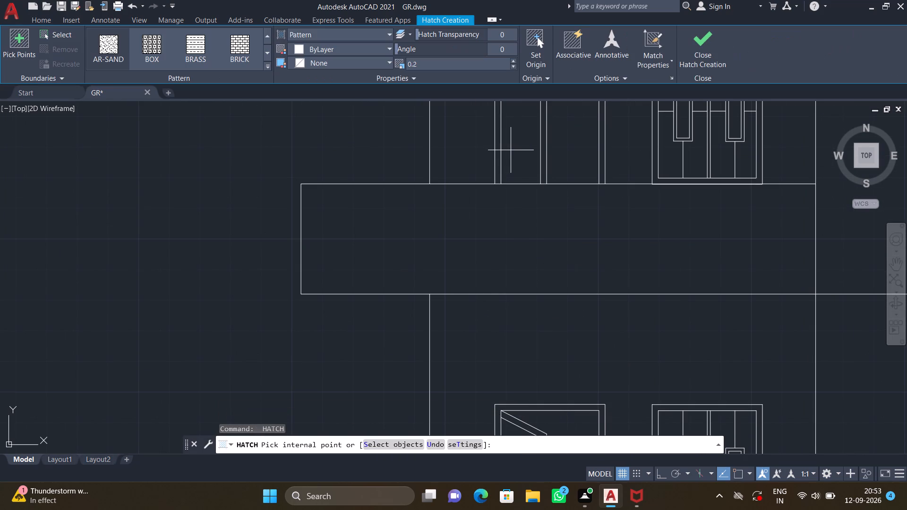
pyautogui.click(103, 43)
pyautogui.scroll(-1, 495, 128)
pyautogui.moveTo(509, 142); pyautogui.dragTo(523, 289, button='middle')
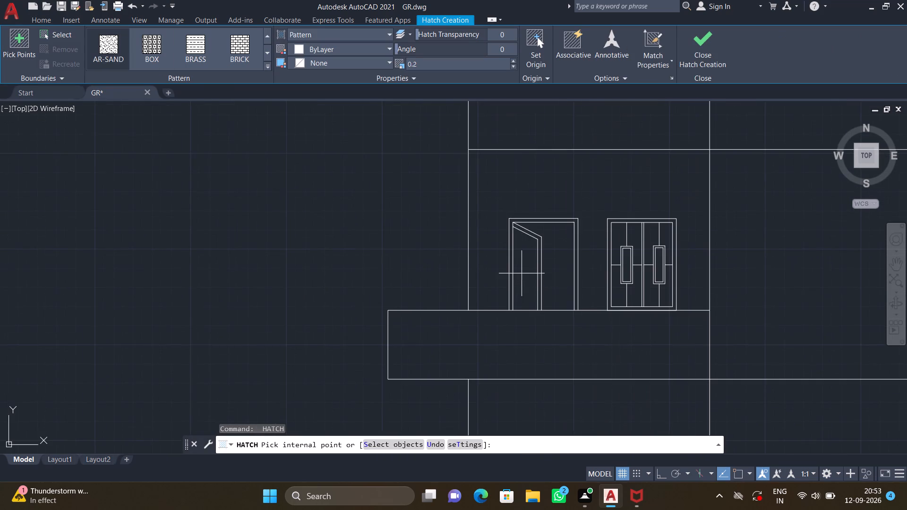
pyautogui.scroll(2, 522, 271)
pyautogui.click(521, 267)
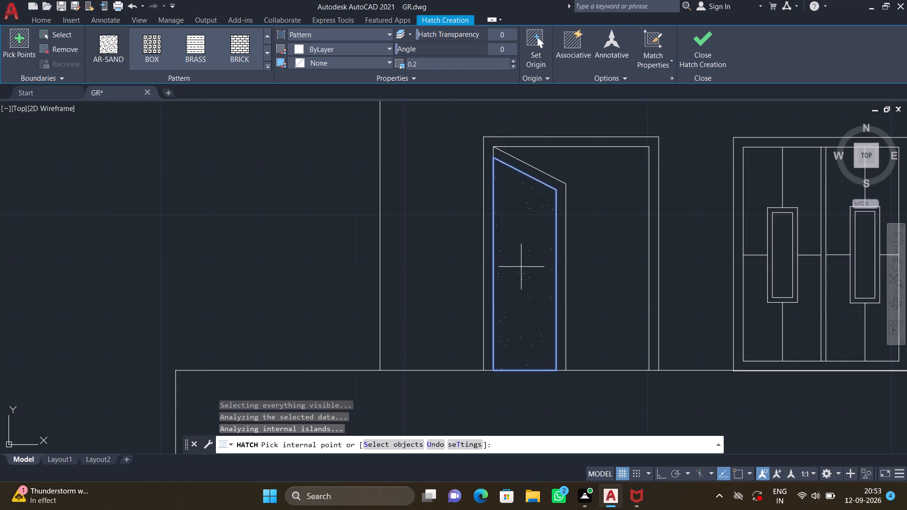
pyautogui.press('Return')
# Set the hatch scale to 1 and preview the BOX pattern on the plinth at the base of the elevation.
pyautogui.scroll(-3, 522, 266)
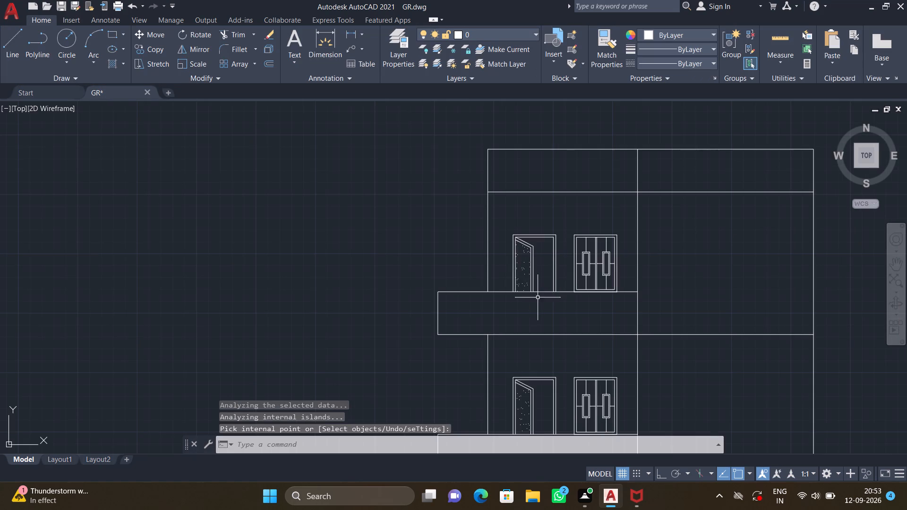
pyautogui.moveTo(537, 328); pyautogui.dragTo(523, 242, button='middle')
pyautogui.middleClick(523, 242)
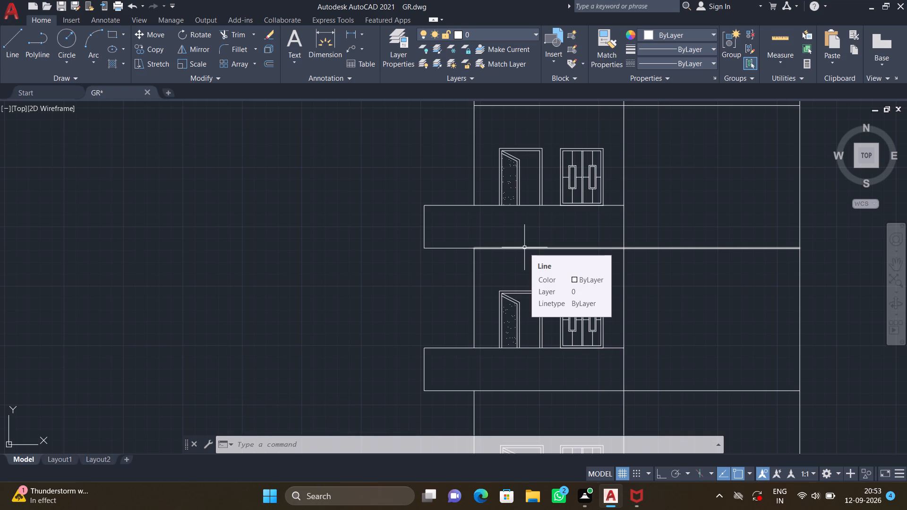
pyautogui.press('h')
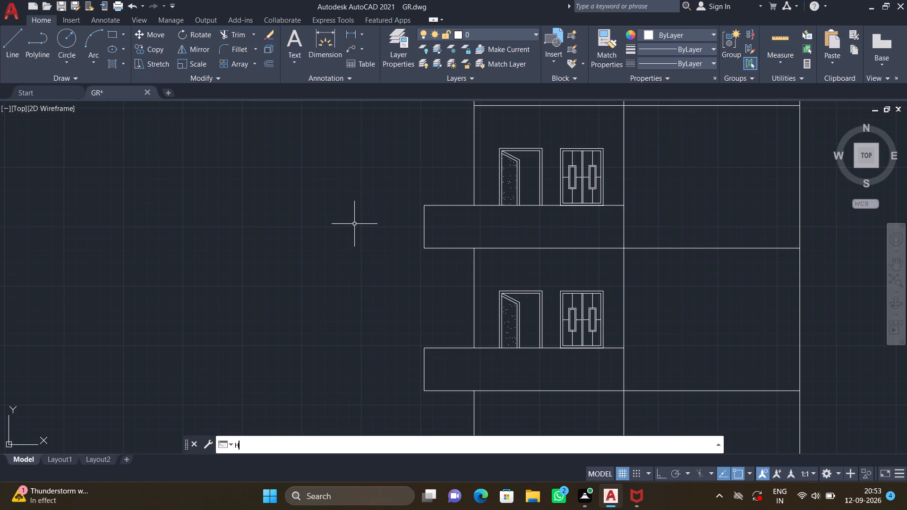
pyautogui.press('Return')
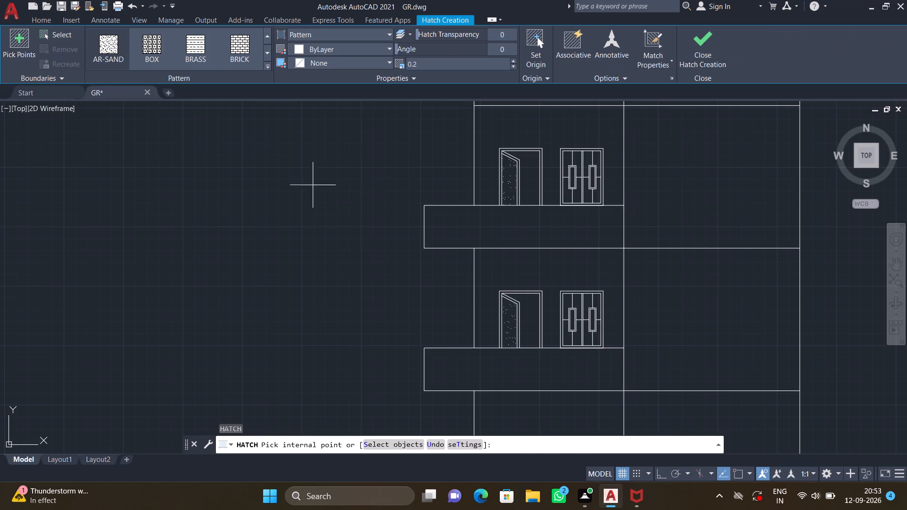
pyautogui.click(151, 45)
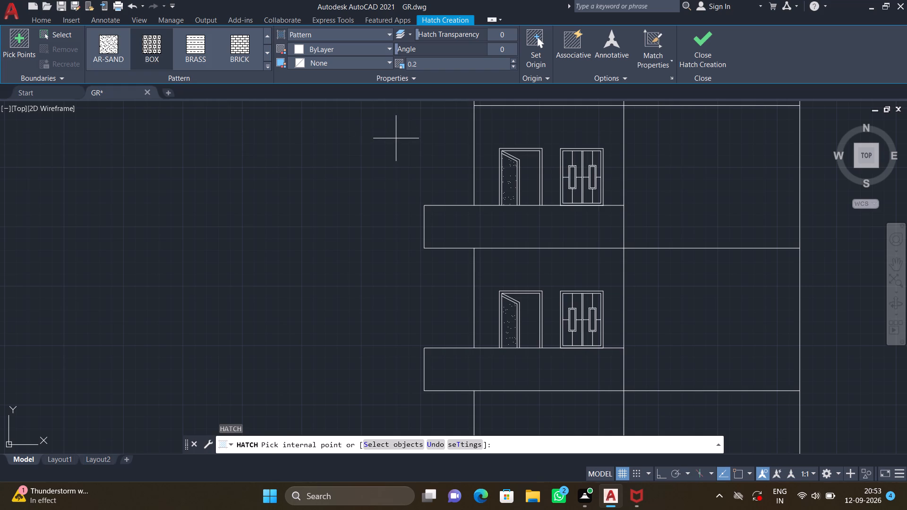
pyautogui.click(418, 65)
pyautogui.press('BackSpace')
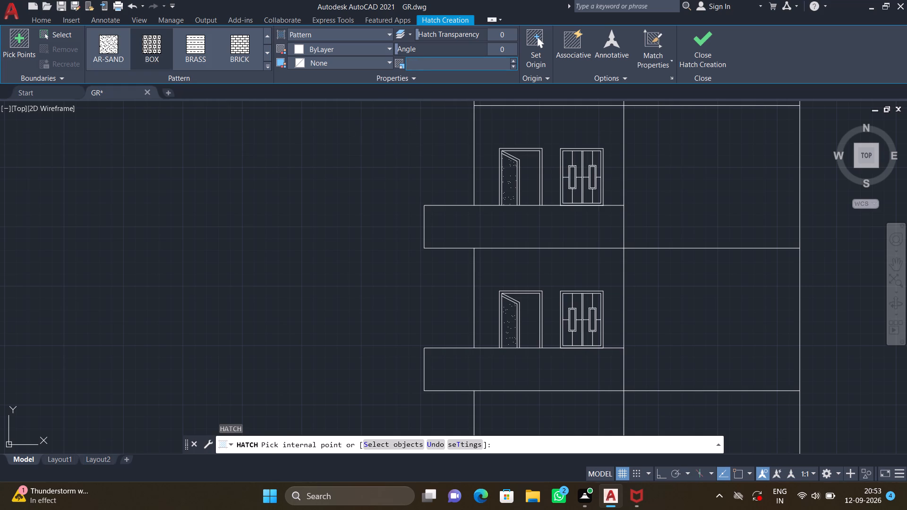
pyautogui.press('1')
pyautogui.press('Return')
pyautogui.scroll(-1, 425, 242)
pyautogui.moveTo(430, 349); pyautogui.dragTo(420, 290, button='middle')
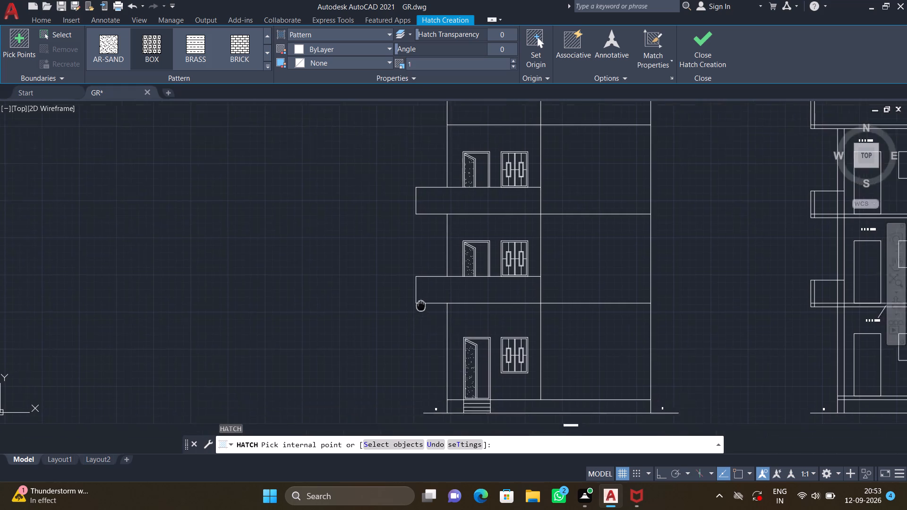
pyautogui.moveTo(420, 290); pyautogui.dragTo(412, 235, button='middle')
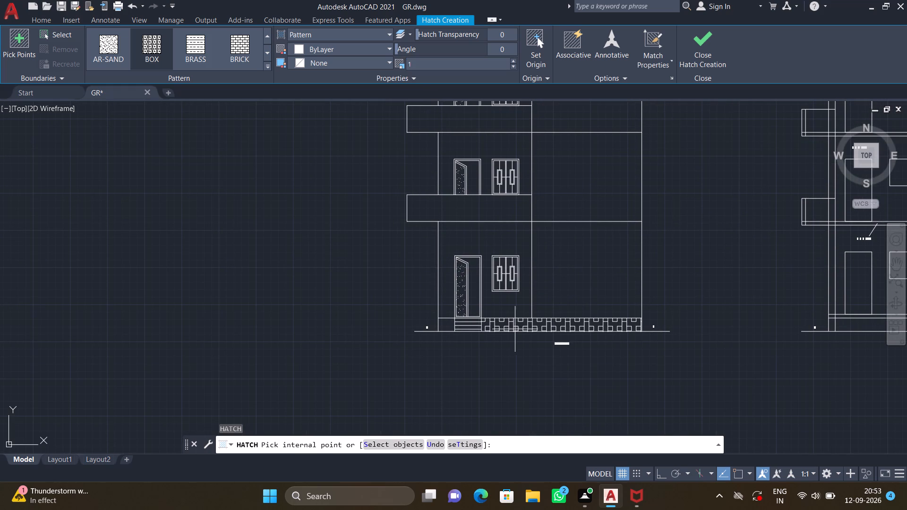
pyautogui.scroll(1, 522, 327)
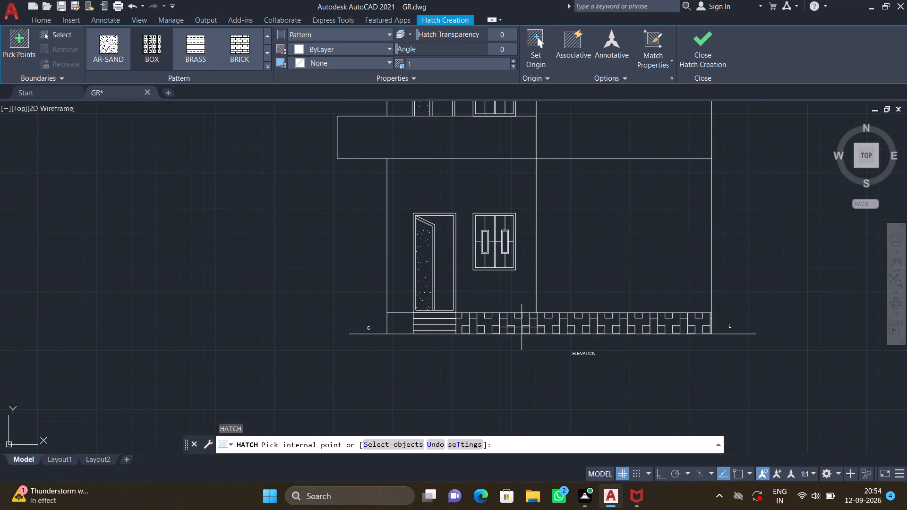
pyautogui.scroll(1, 522, 327)
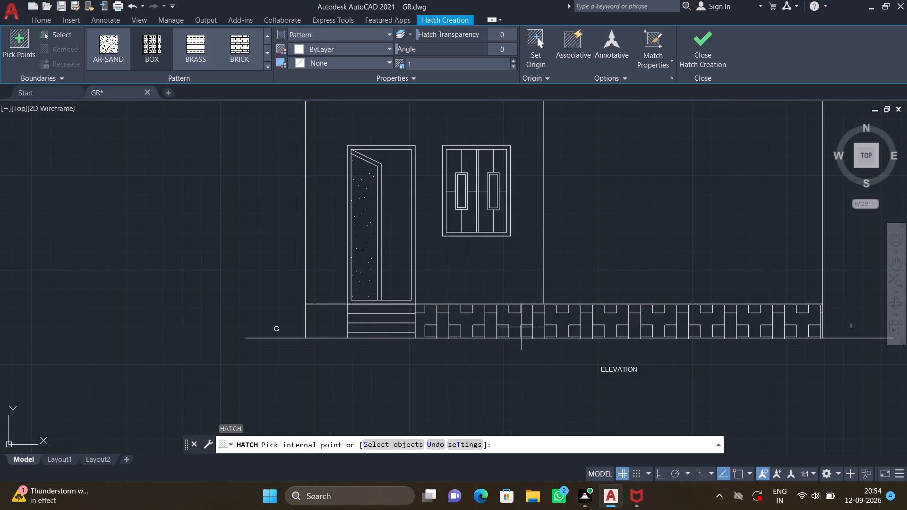
pyautogui.press('Escape')
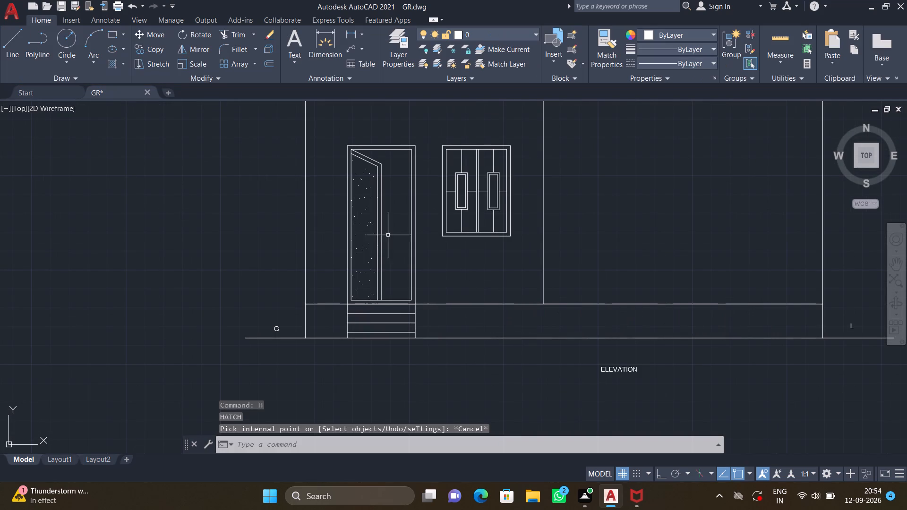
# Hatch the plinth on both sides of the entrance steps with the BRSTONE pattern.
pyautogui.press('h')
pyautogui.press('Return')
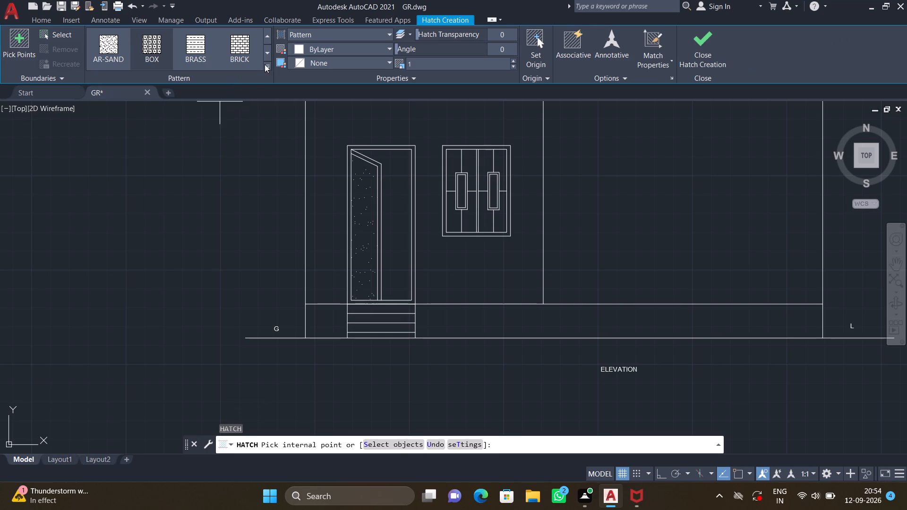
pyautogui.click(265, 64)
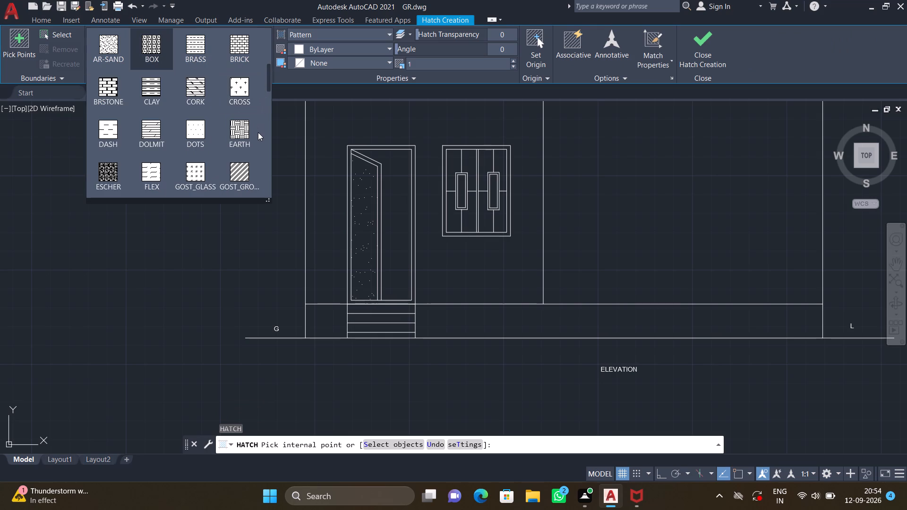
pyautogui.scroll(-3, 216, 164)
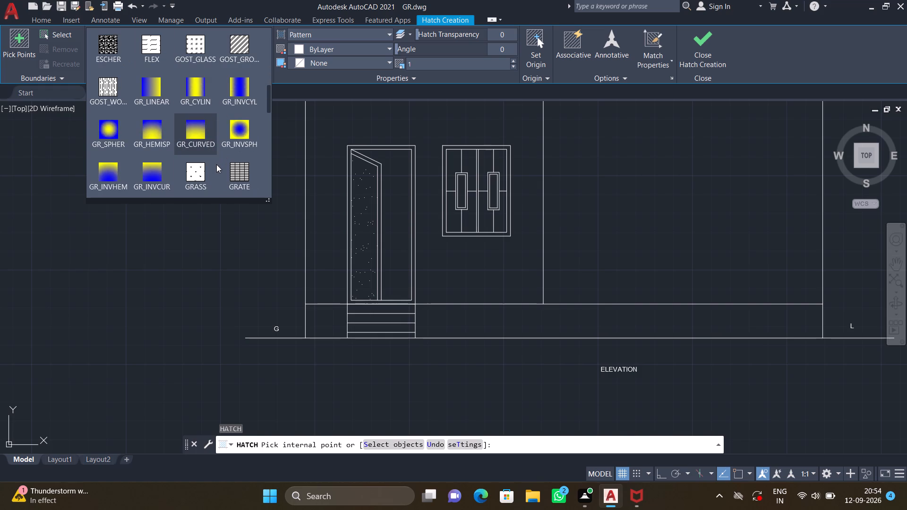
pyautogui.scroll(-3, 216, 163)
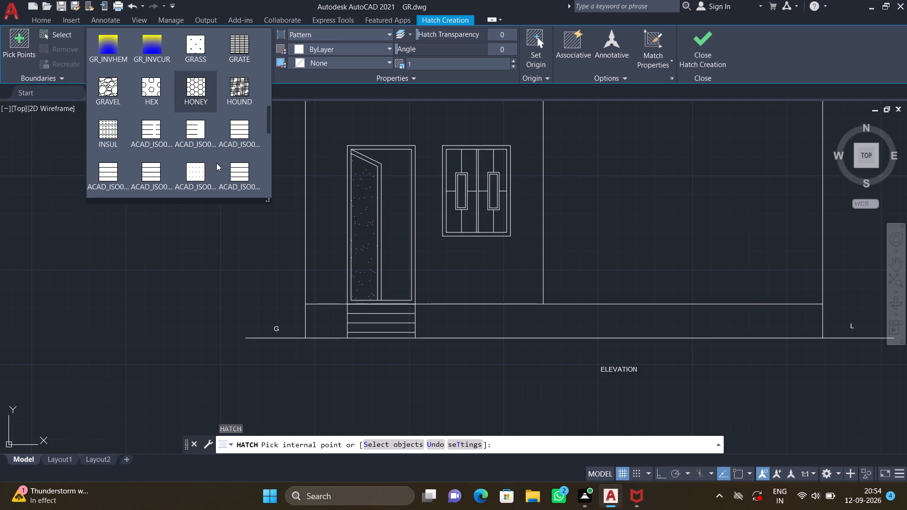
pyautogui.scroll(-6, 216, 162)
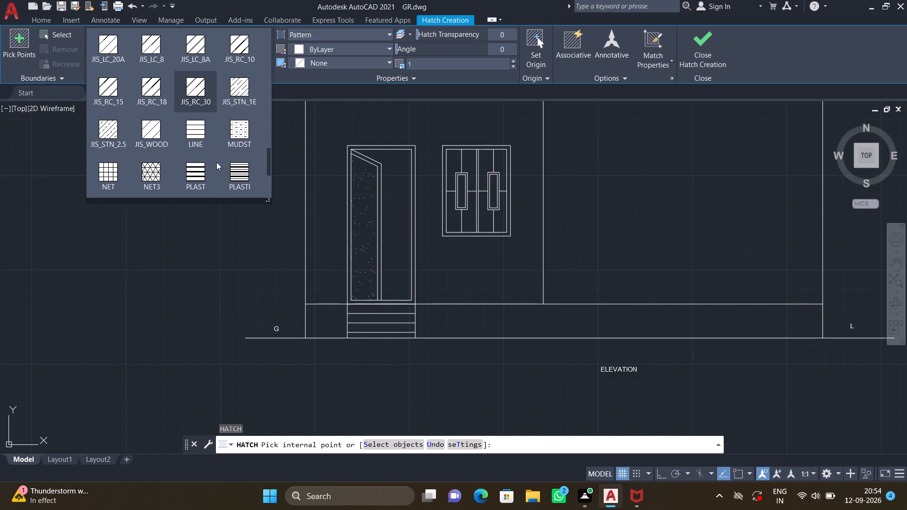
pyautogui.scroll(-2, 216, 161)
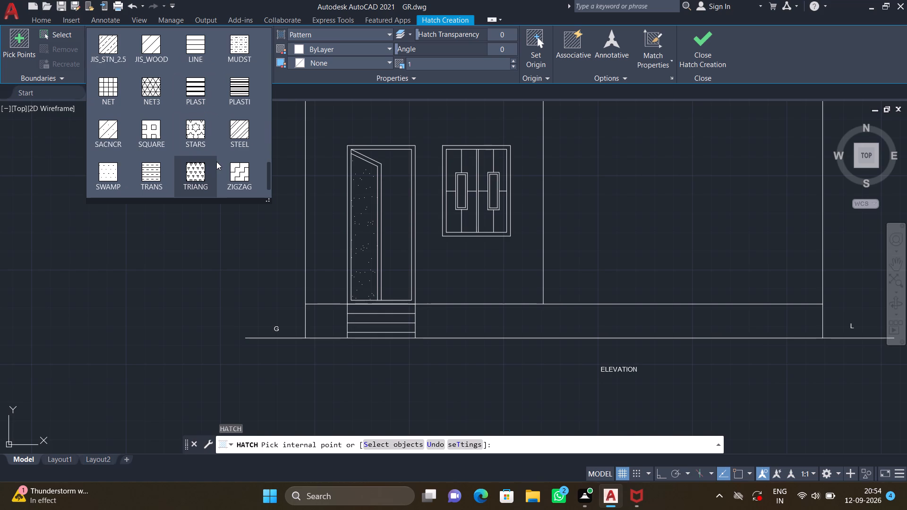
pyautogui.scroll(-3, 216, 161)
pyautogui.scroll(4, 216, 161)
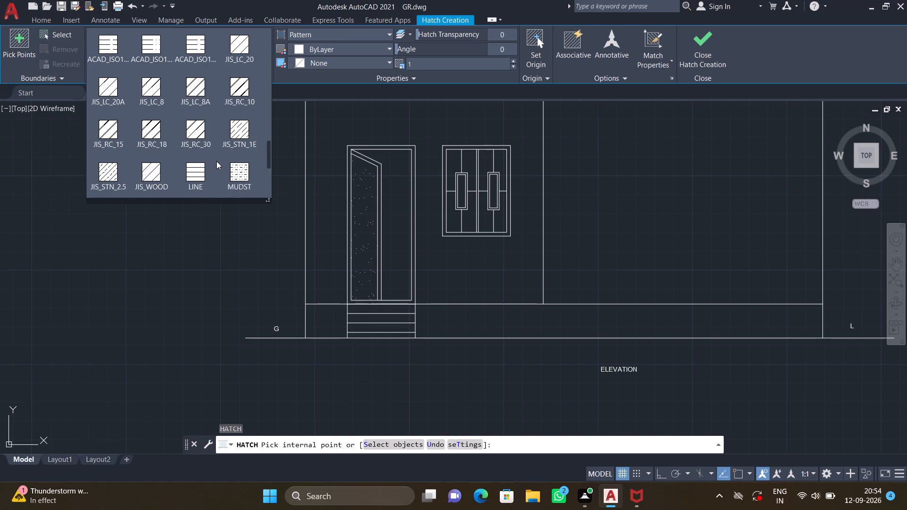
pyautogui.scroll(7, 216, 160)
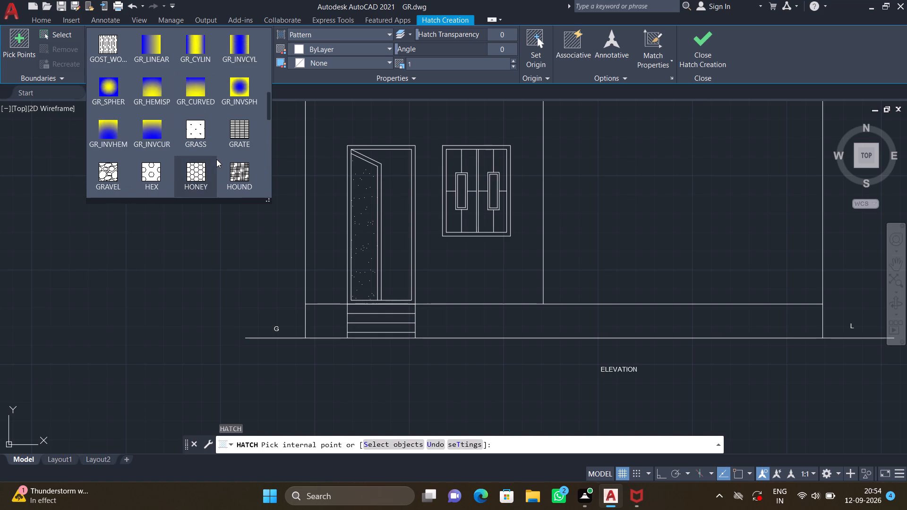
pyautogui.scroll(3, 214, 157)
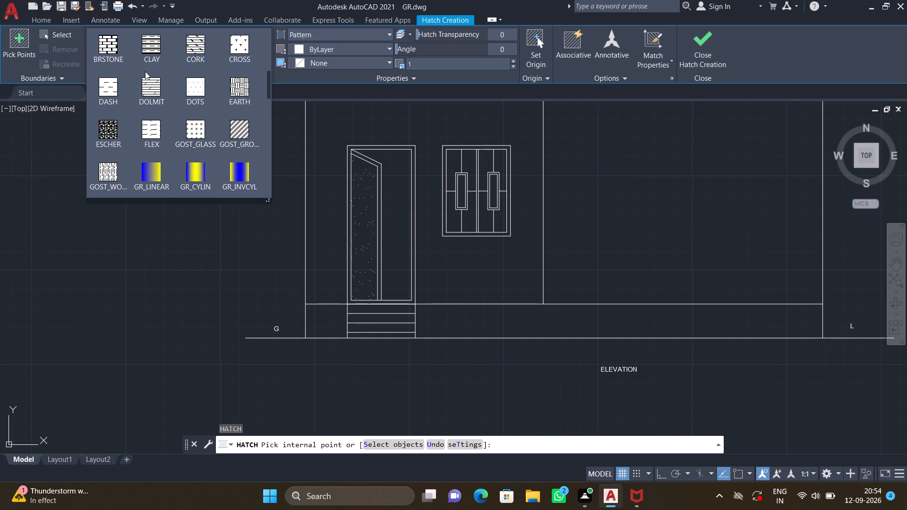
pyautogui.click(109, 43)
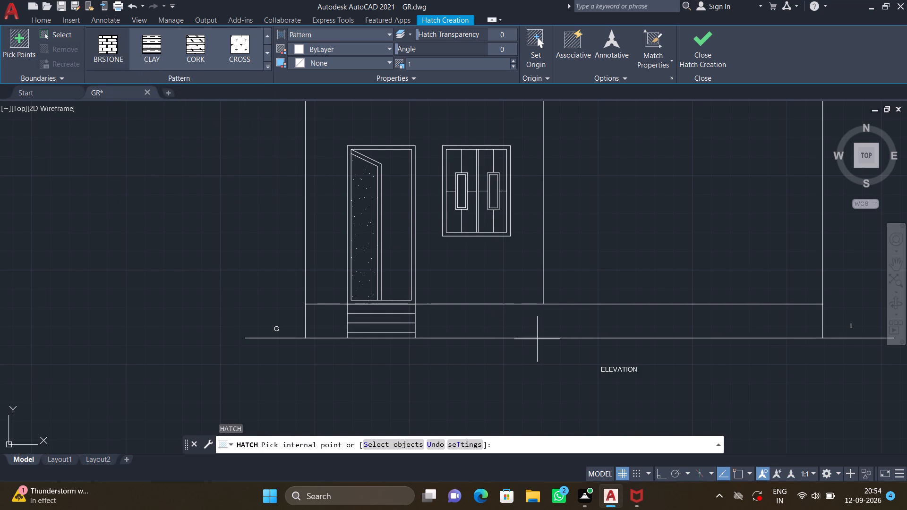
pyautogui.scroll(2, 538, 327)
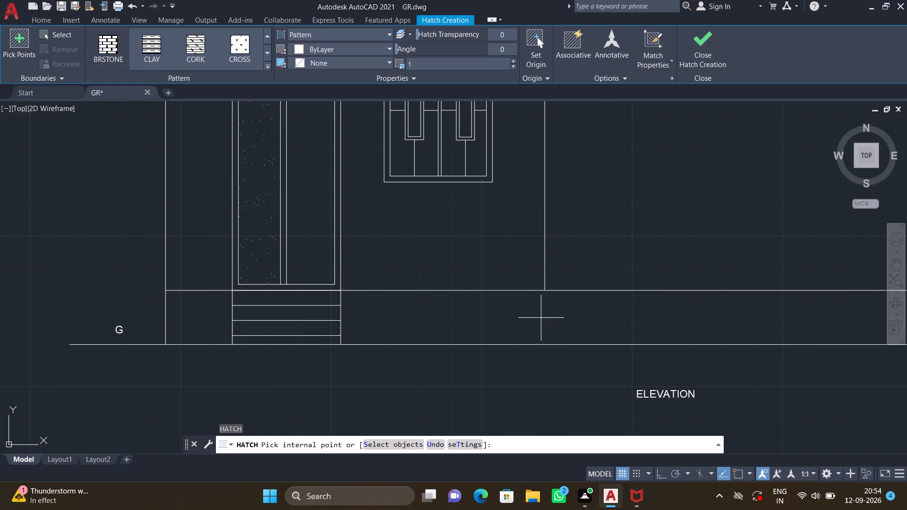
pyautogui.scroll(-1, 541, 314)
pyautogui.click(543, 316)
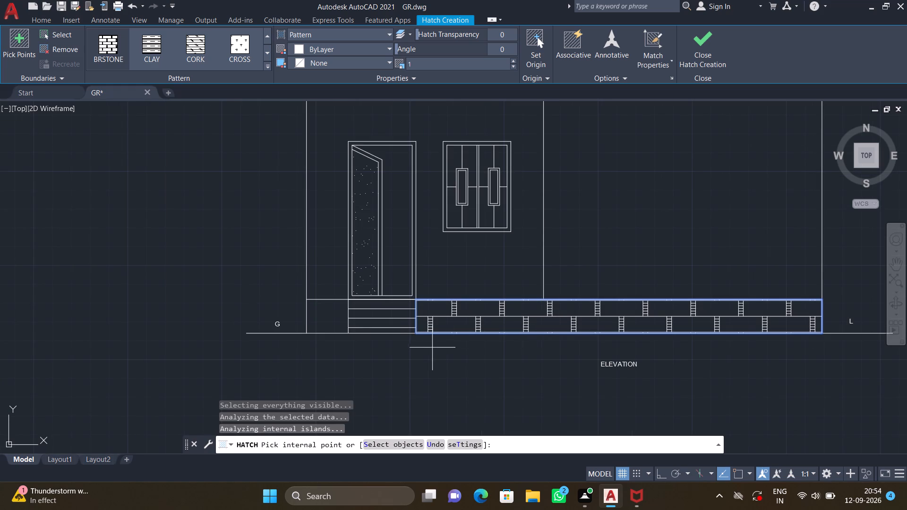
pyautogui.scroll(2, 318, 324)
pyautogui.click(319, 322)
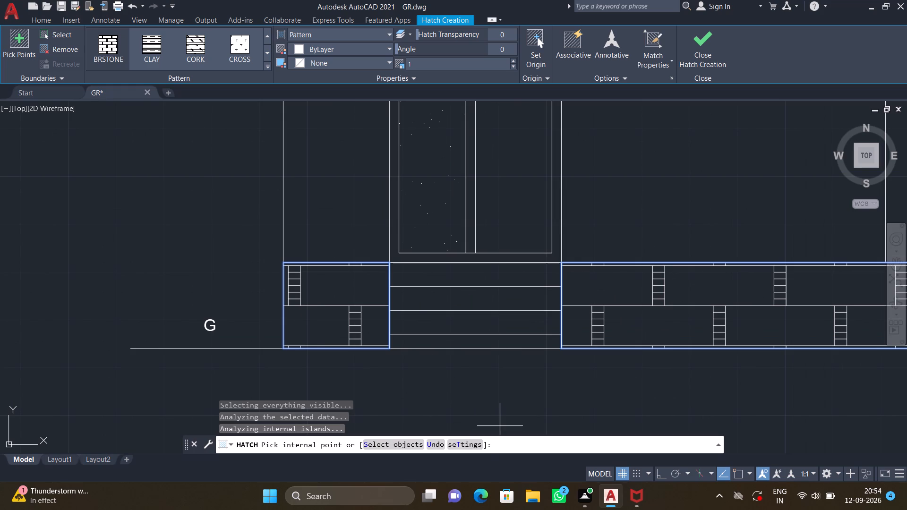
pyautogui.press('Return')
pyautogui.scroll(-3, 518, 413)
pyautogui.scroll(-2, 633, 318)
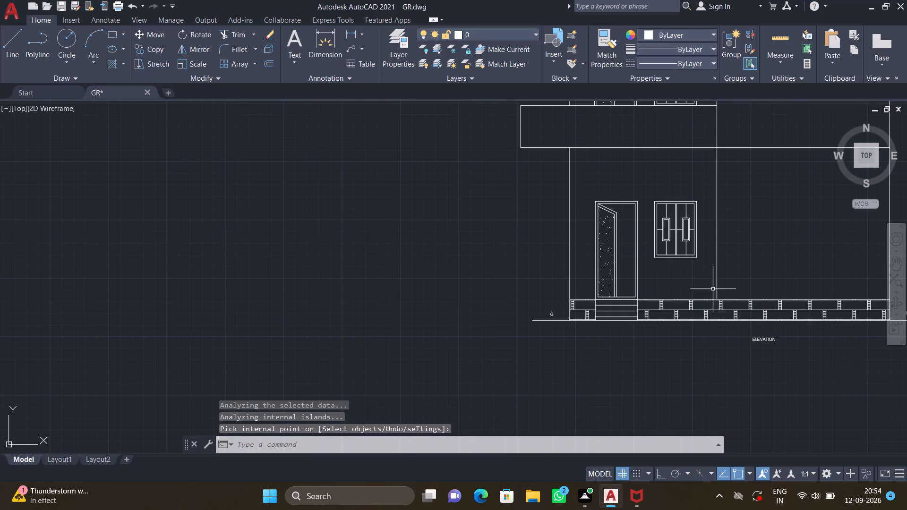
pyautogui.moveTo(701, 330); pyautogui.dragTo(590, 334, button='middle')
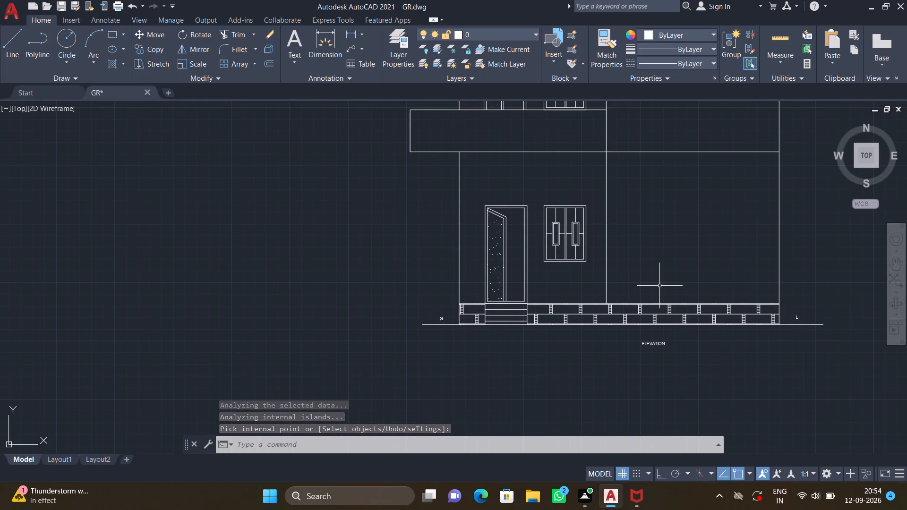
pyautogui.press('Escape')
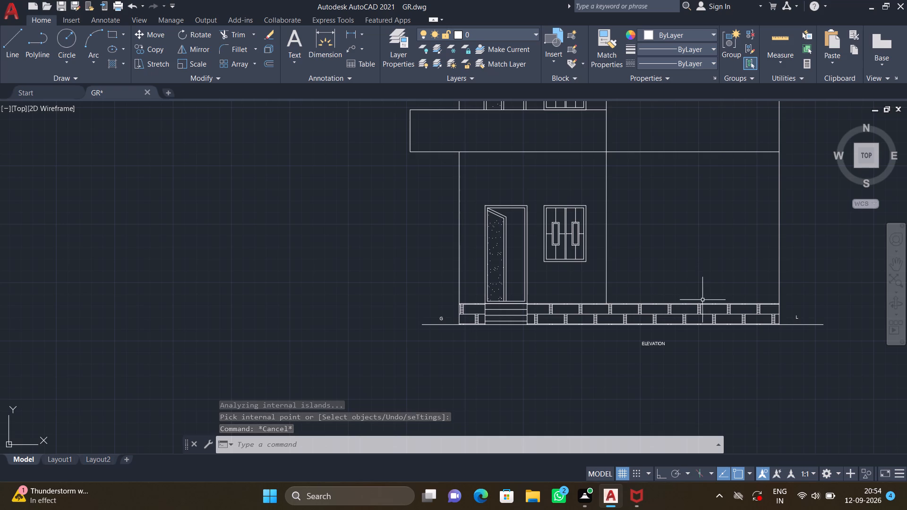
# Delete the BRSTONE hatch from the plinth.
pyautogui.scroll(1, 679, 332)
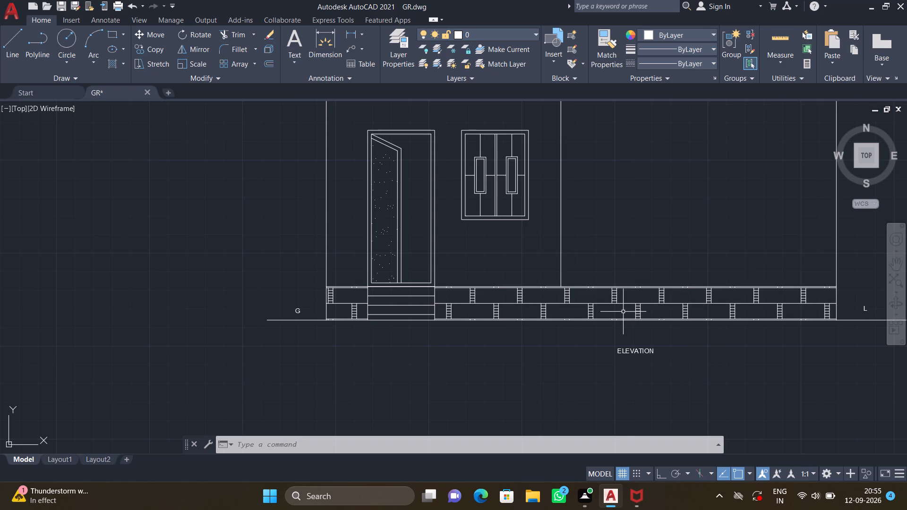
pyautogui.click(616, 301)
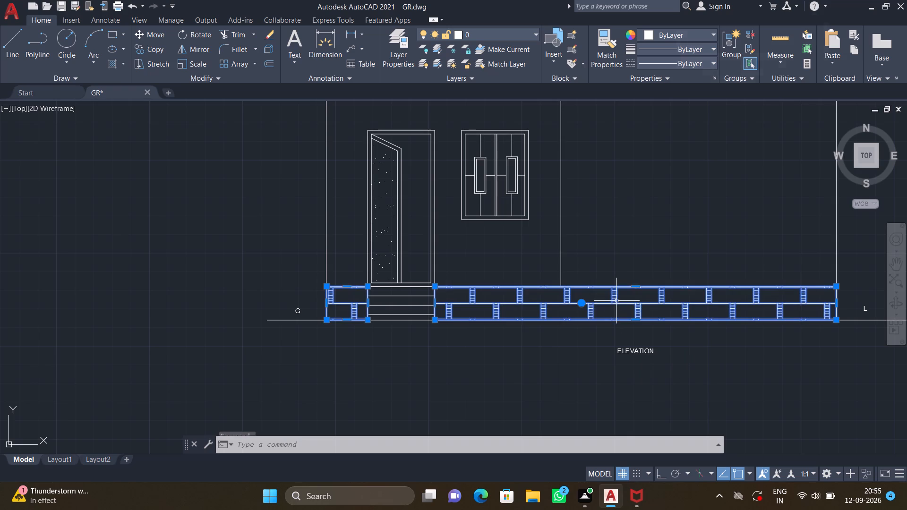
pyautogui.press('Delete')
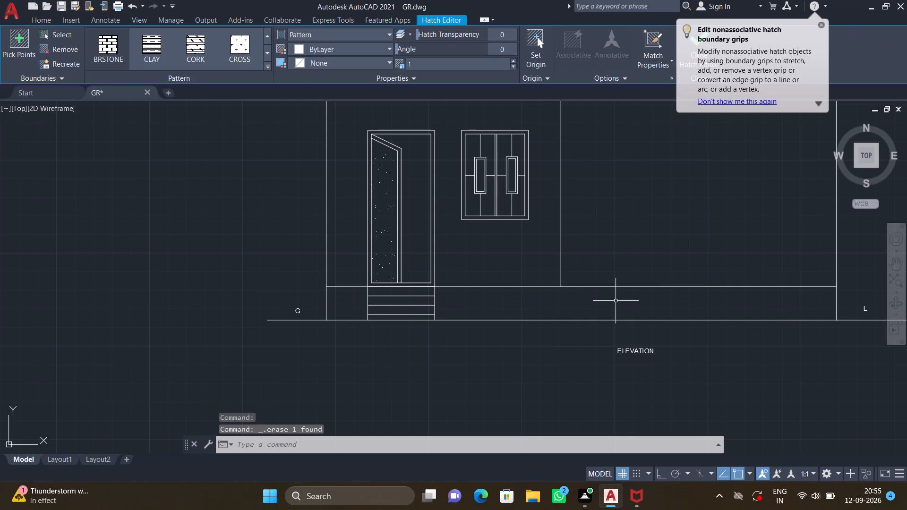
# Hatch the plinth on both sides of the entrance steps with the BRSTONE pattern at a scale of 0.5.
pyautogui.press('h')
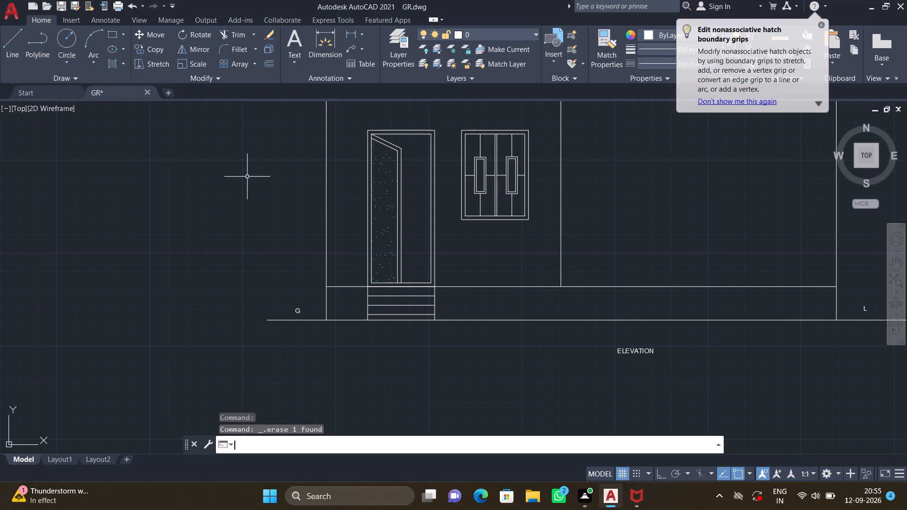
pyautogui.press('Return')
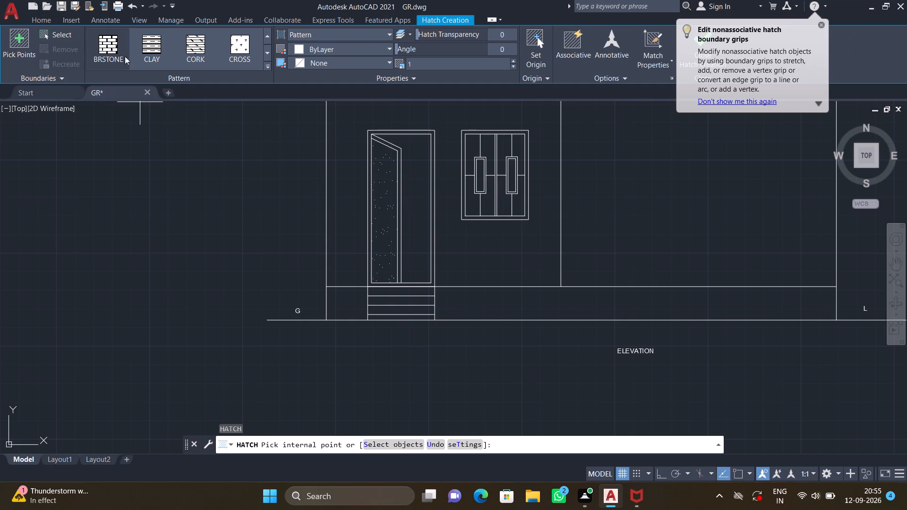
pyautogui.click(115, 43)
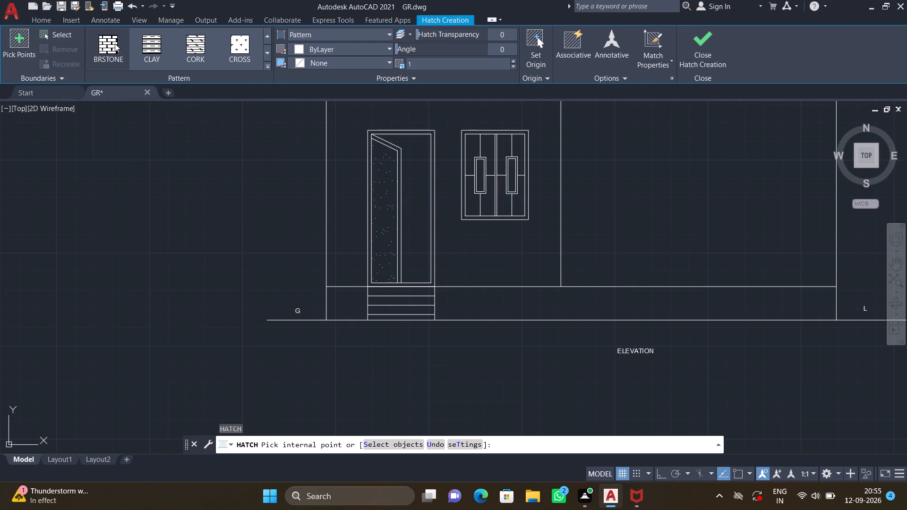
pyautogui.click(417, 66)
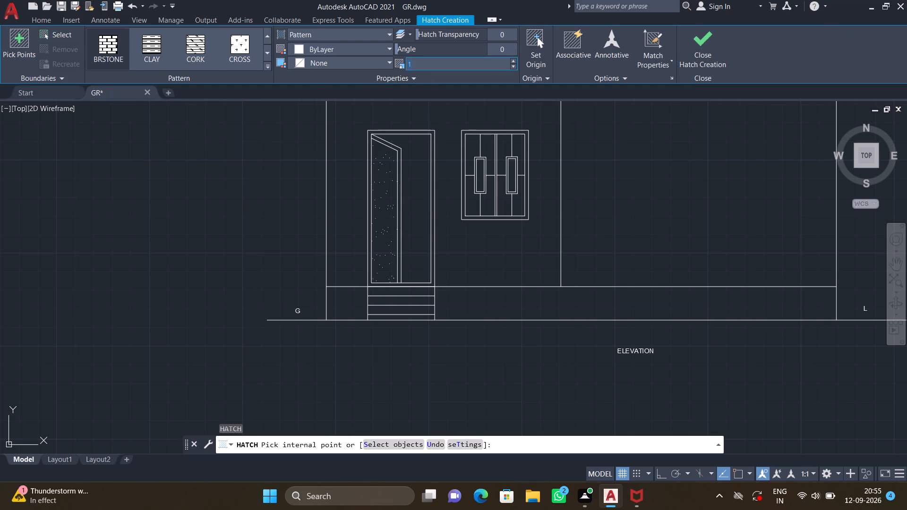
pyautogui.press('BackSpace')
pyautogui.write('0.5')
pyautogui.press('Return')
pyautogui.click(487, 298)
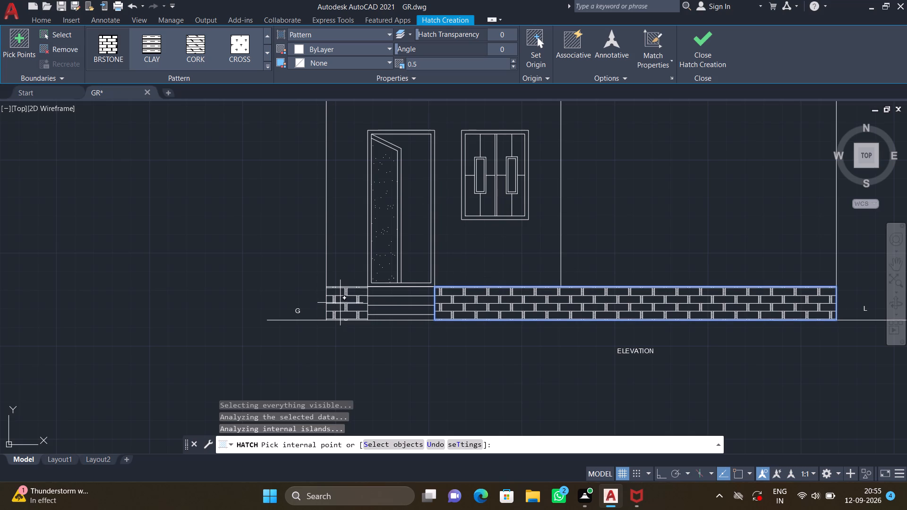
pyautogui.click(340, 302)
pyautogui.press('Escape')
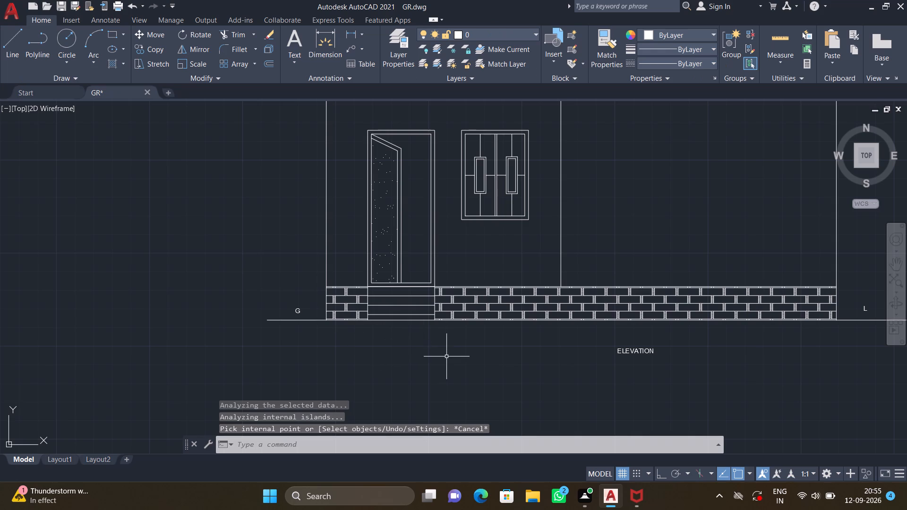
# Draw a 3'6" projection of the roof parapet band beyond the door-side wall, closing it up to the parapet's top line with Ortho on.
pyautogui.scroll(-2, 454, 358)
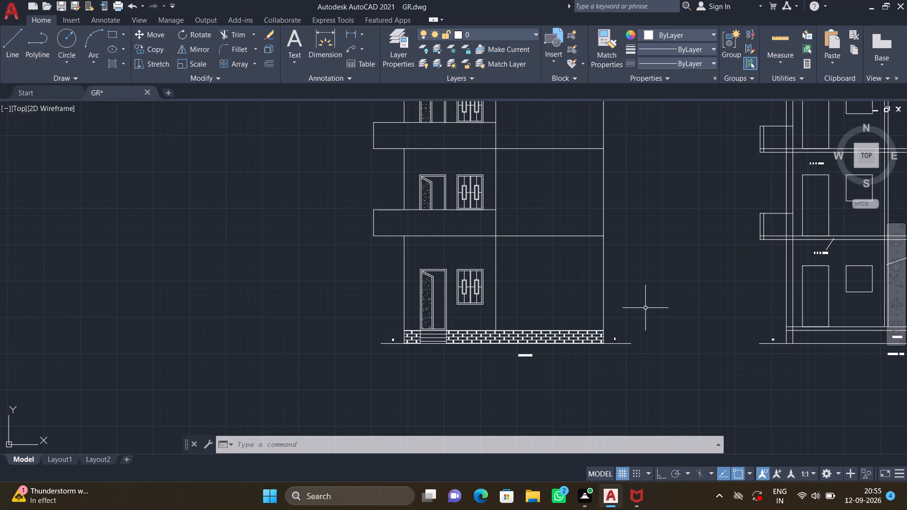
pyautogui.scroll(-1, 627, 302)
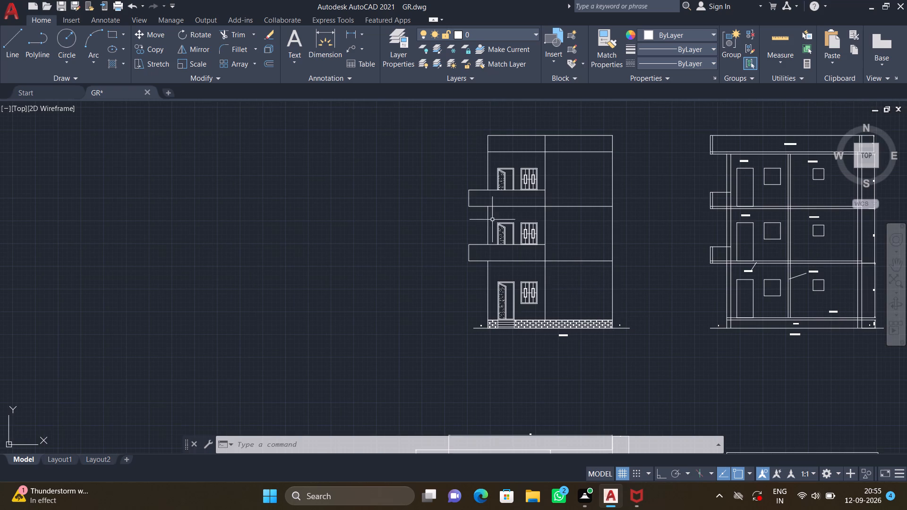
pyautogui.scroll(2, 462, 190)
pyautogui.moveTo(467, 168); pyautogui.dragTo(445, 281, button='middle')
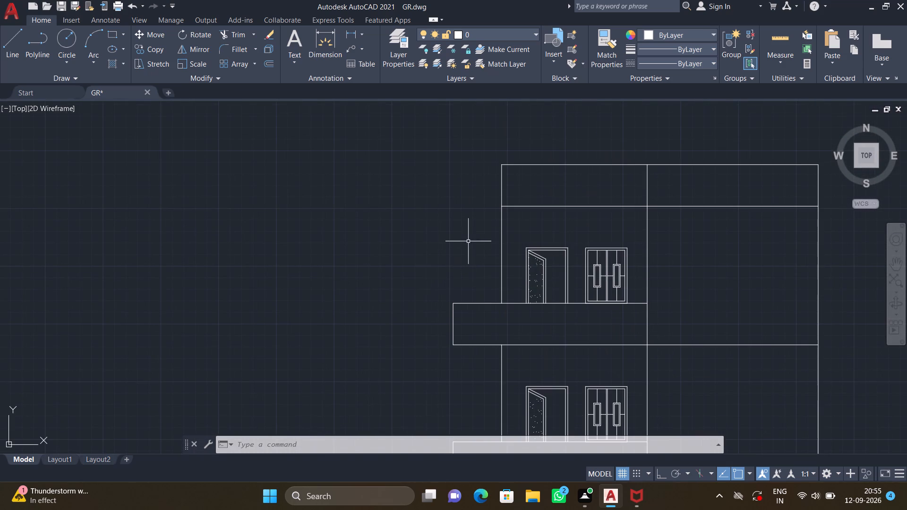
pyautogui.press('l')
pyautogui.press('Return')
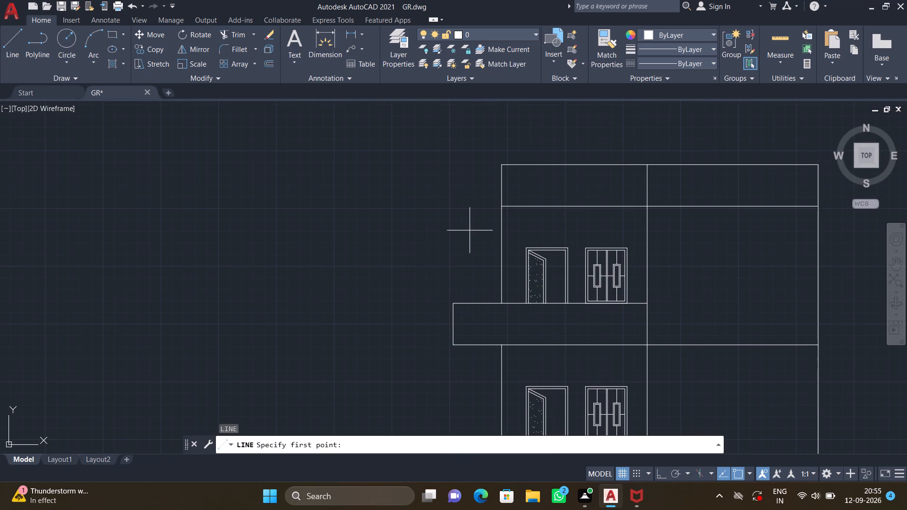
pyautogui.click(501, 206)
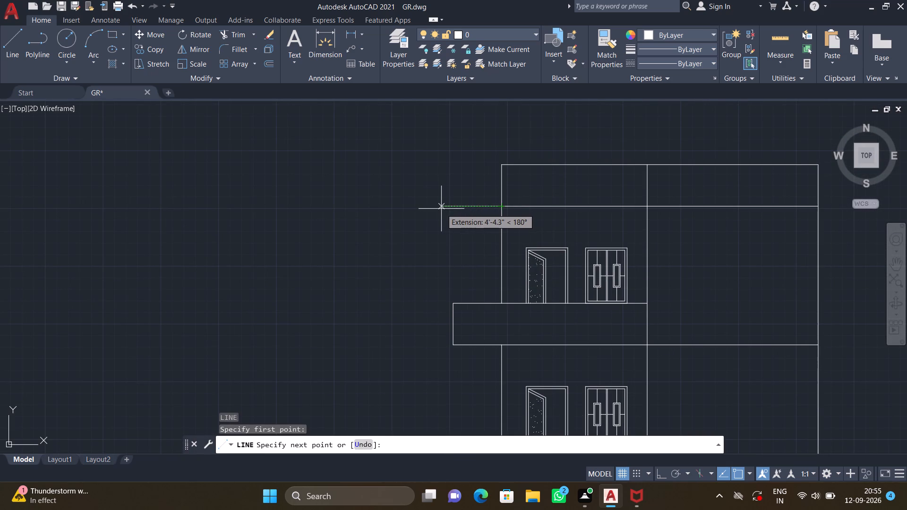
pyautogui.write('3\'6"')
pyautogui.press('Return')
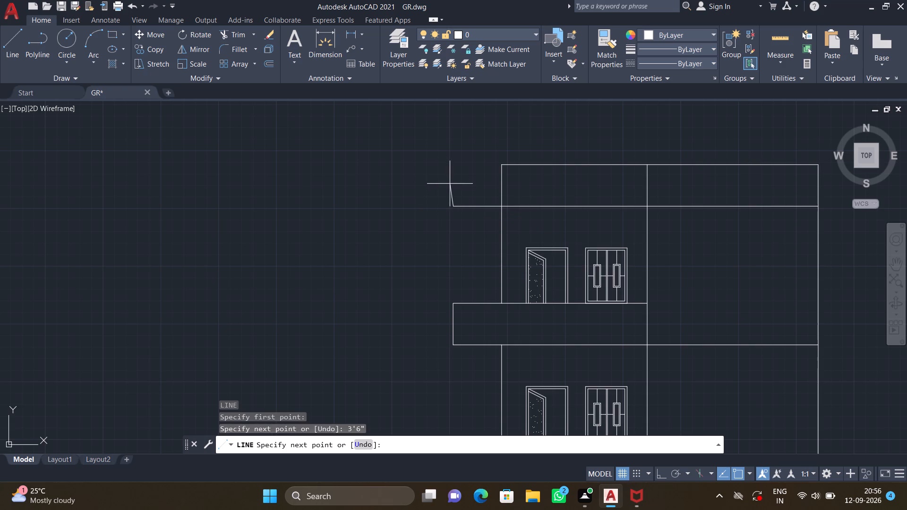
pyautogui.press('F8')
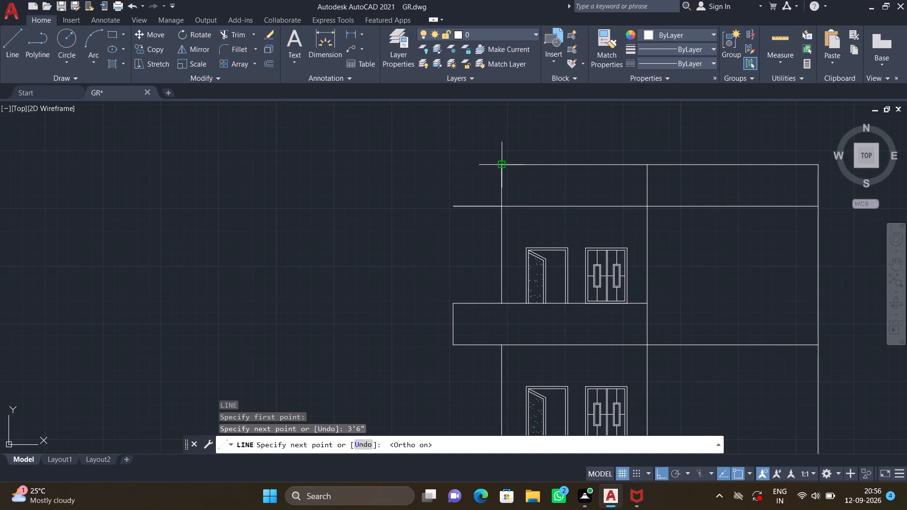
pyautogui.click(453, 164)
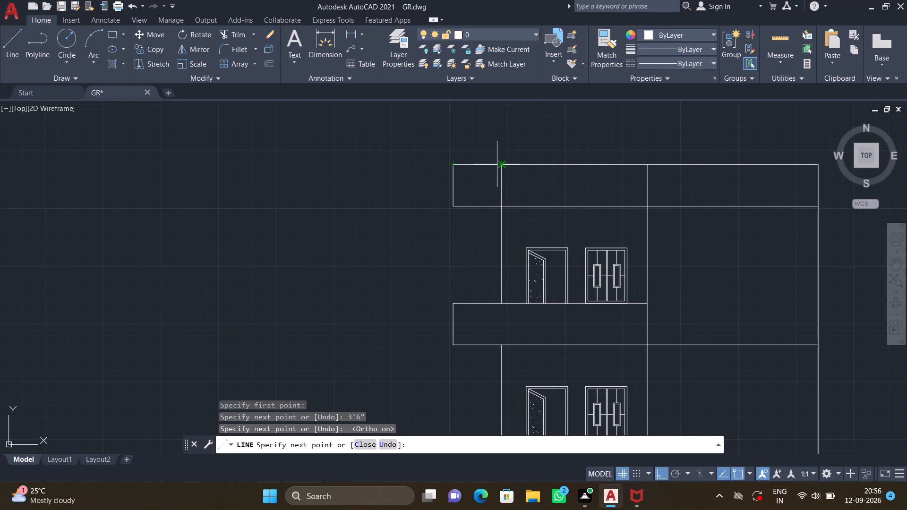
pyautogui.click(500, 164)
pyautogui.press('Return')
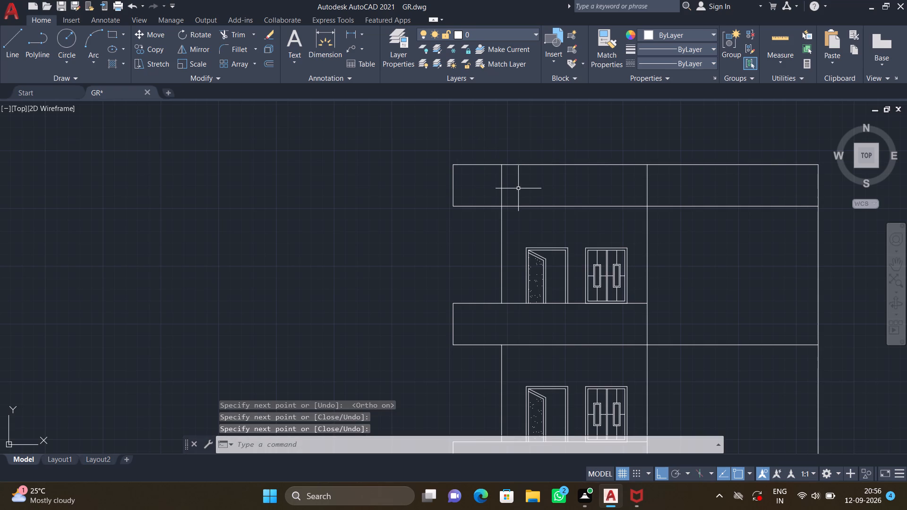
# Trim the two vertical wall lines that cross the inside of the roof parapet band.
pyautogui.write('TR')
pyautogui.press('Return')
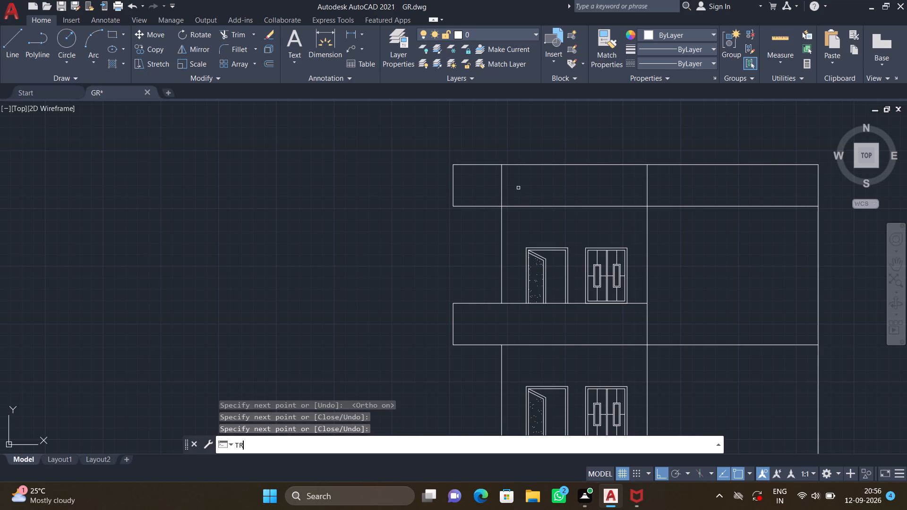
pyautogui.click(492, 180)
pyautogui.click(531, 178)
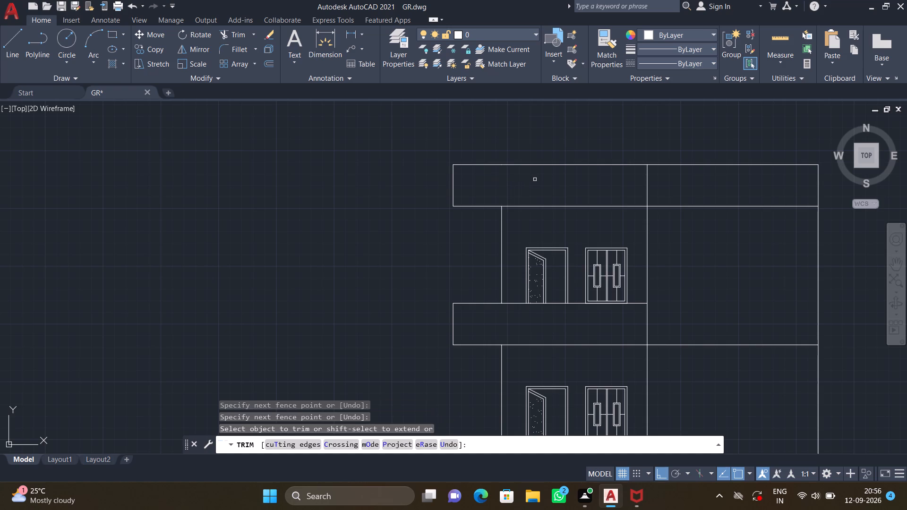
pyautogui.click(636, 186)
pyautogui.click(659, 185)
pyautogui.press('Return')
# Examine the elevation from the hatched plinth and entrance steps up to the extended roof parapet.
pyautogui.scroll(-2, 671, 192)
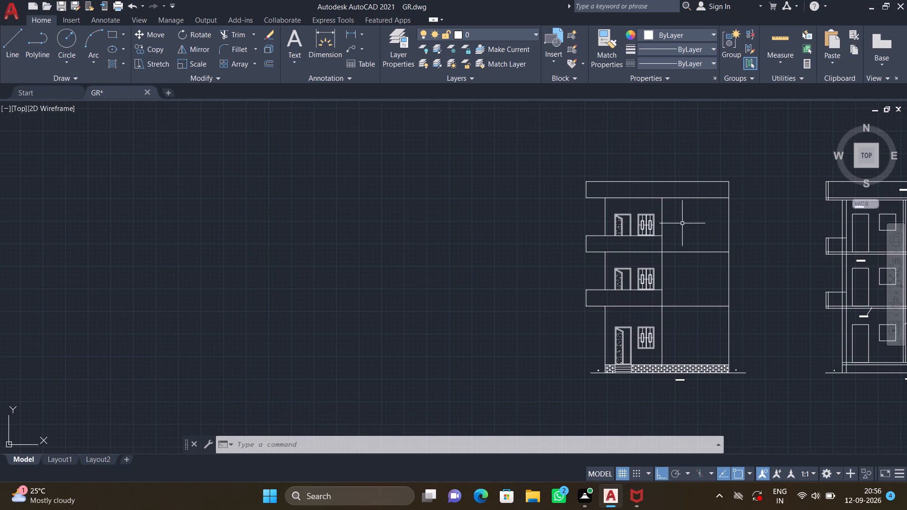
pyautogui.scroll(3, 644, 376)
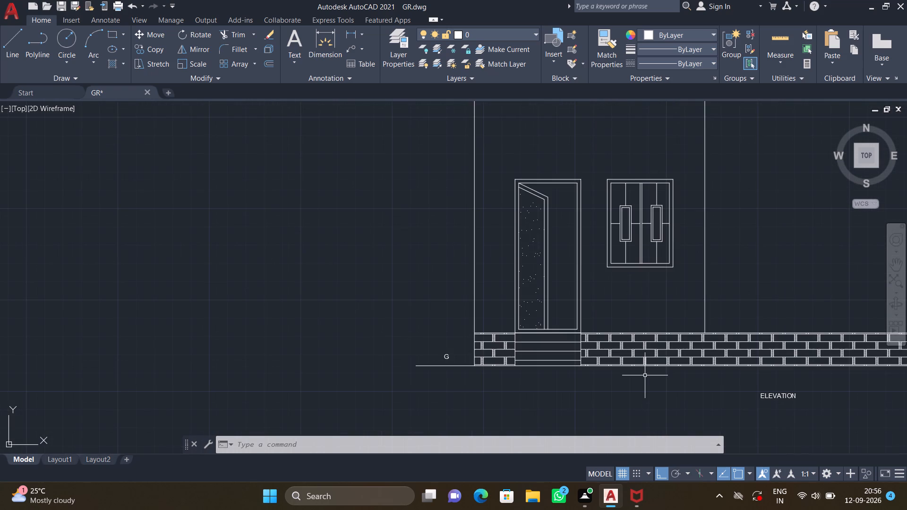
pyautogui.scroll(2, 653, 365)
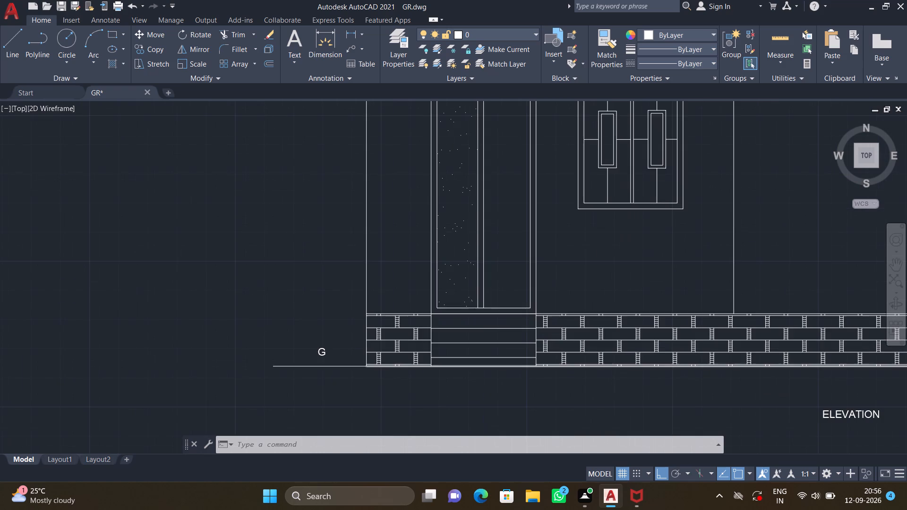
pyautogui.scroll(-3, 652, 360)
pyautogui.scroll(-1, 714, 296)
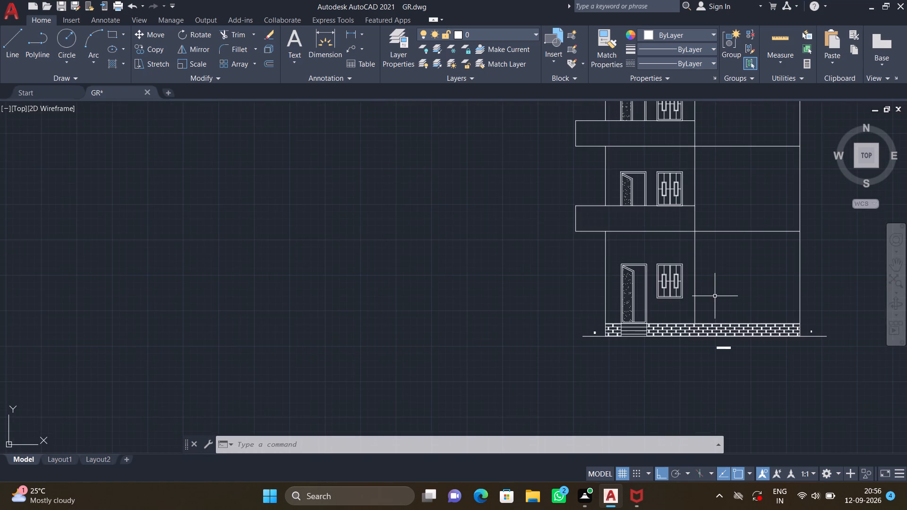
pyautogui.moveTo(716, 283); pyautogui.dragTo(659, 326, button='middle')
pyautogui.moveTo(654, 161); pyautogui.dragTo(613, 247, button='middle')
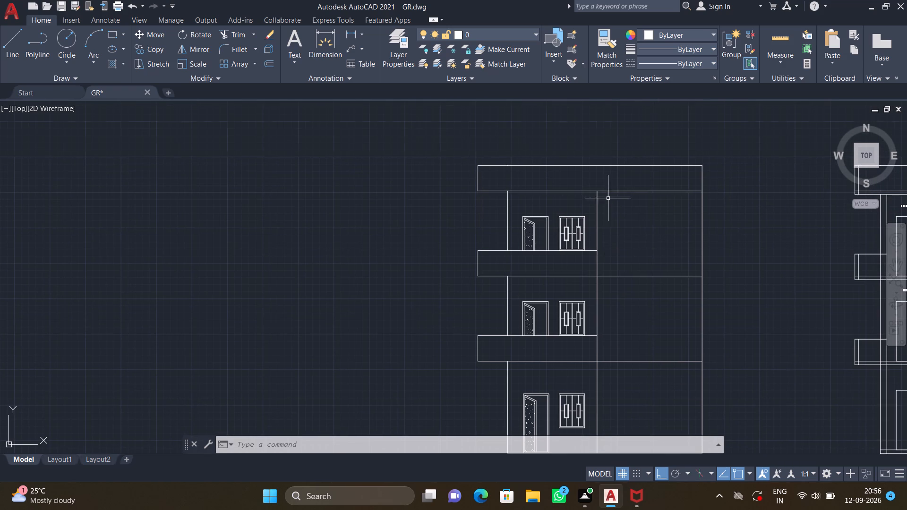
pyautogui.scroll(1, 623, 219)
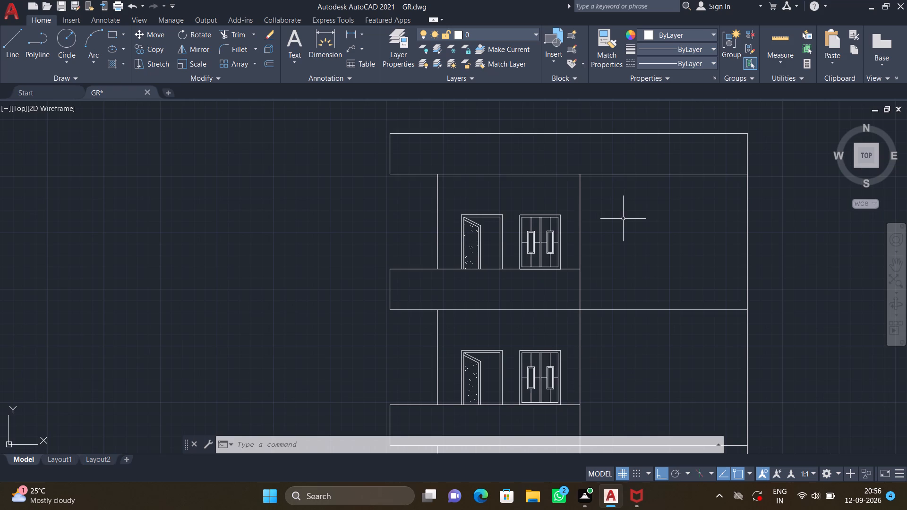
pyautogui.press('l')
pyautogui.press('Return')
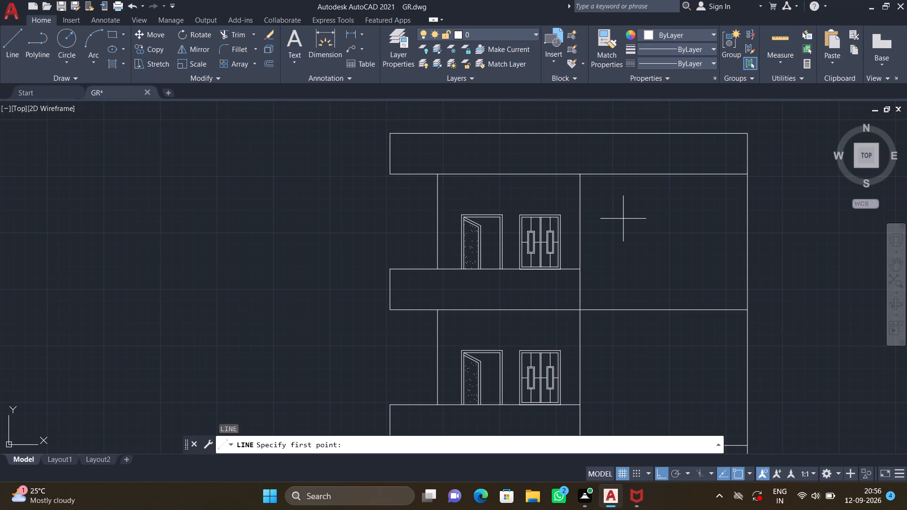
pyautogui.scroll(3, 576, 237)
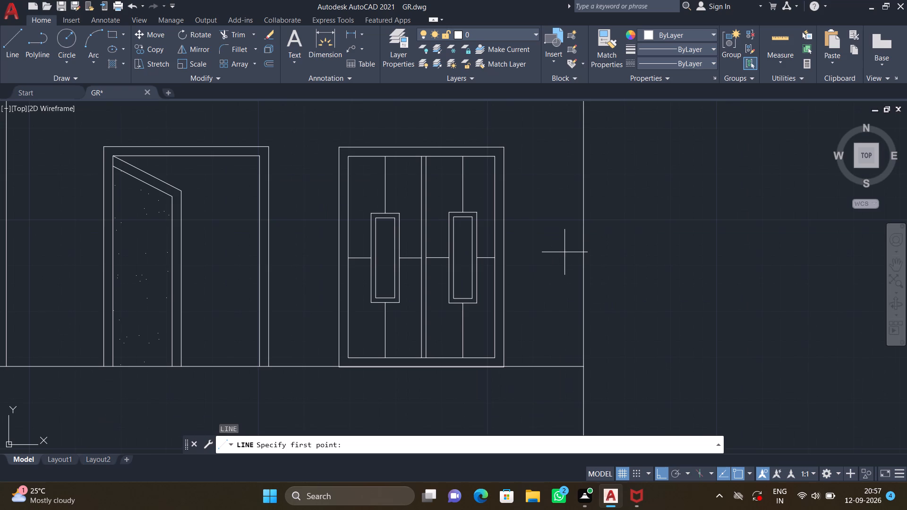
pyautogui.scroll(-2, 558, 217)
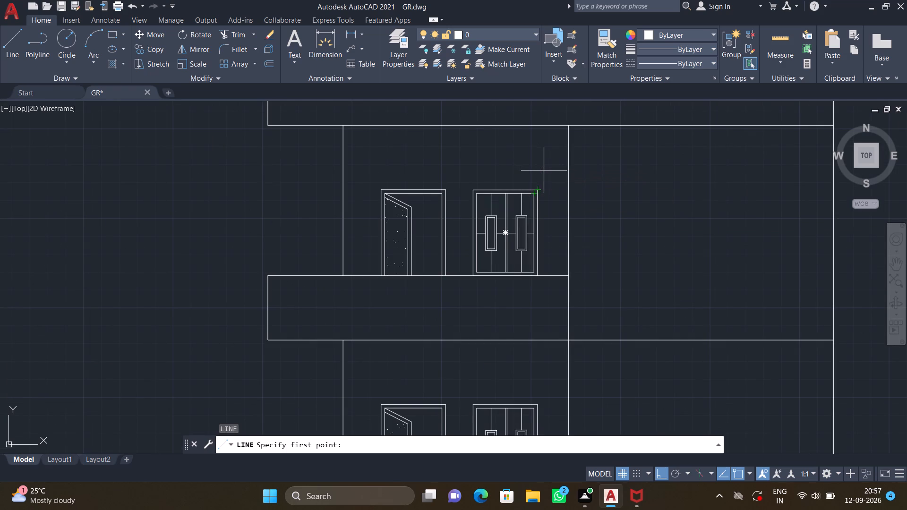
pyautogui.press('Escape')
# Draw a guide line from the top-floor window's outer top corner, 1' up and horizontally across to the far outer wall line.
pyautogui.press('l')
pyautogui.press('Return')
pyautogui.scroll(2, 540, 188)
pyautogui.click(531, 194)
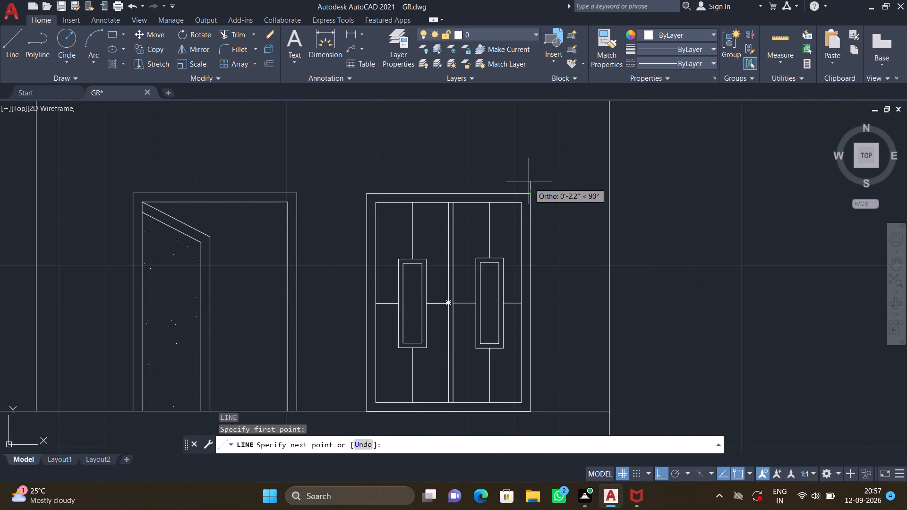
pyautogui.scroll(-1, 535, 155)
pyautogui.moveTo(533, 146); pyautogui.dragTo(531, 213, button='middle')
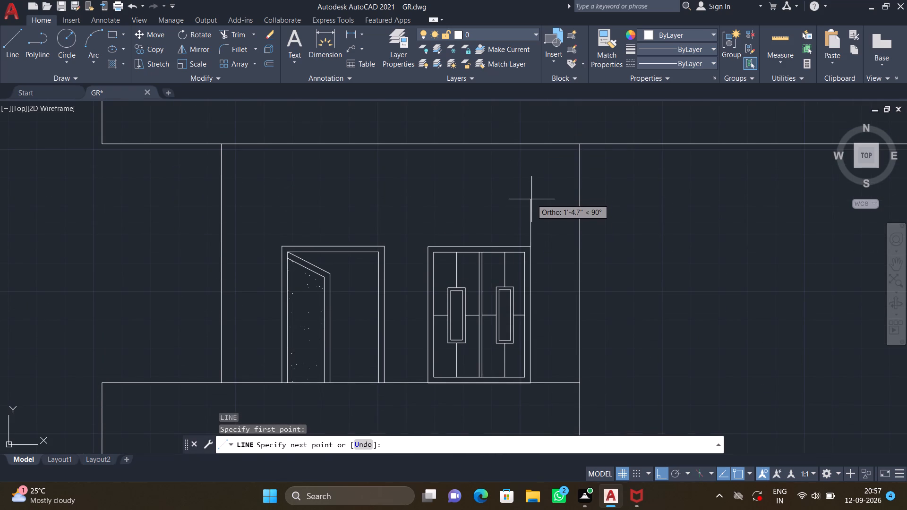
pyautogui.write("1'")
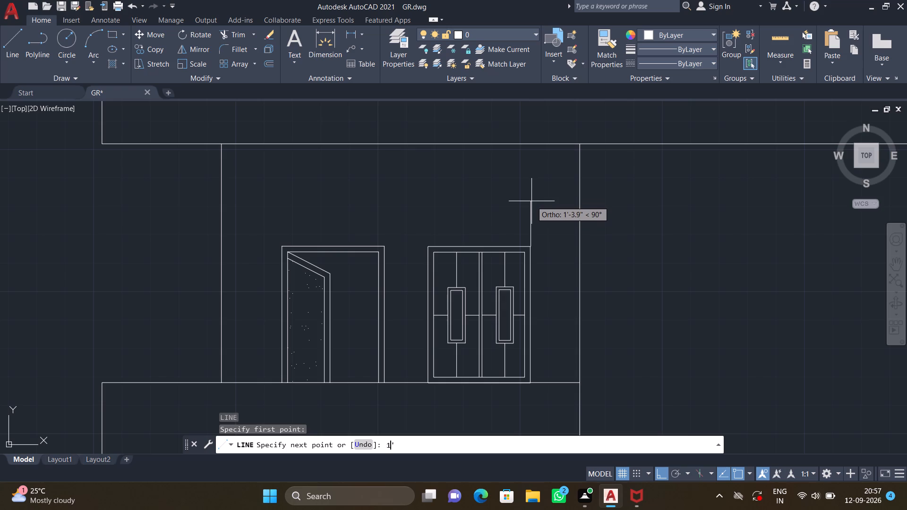
pyautogui.press('Return')
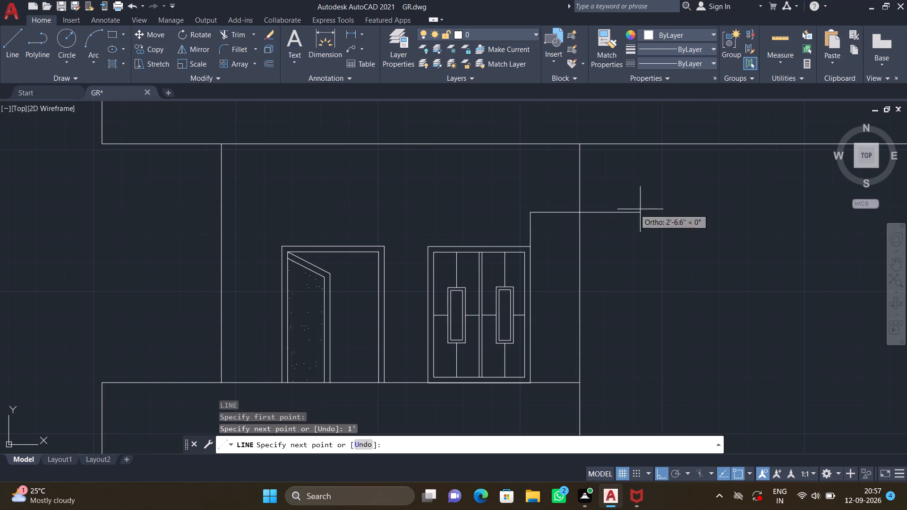
pyautogui.scroll(-1, 654, 209)
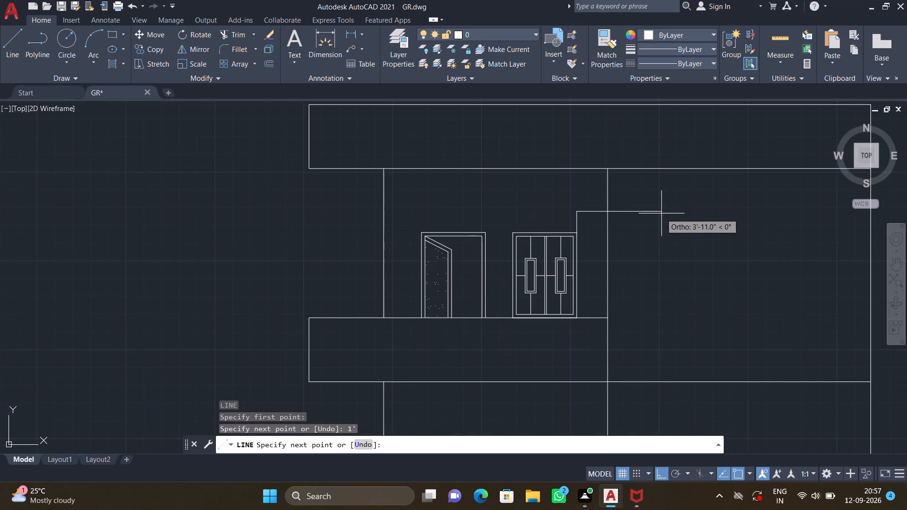
pyautogui.moveTo(662, 213); pyautogui.dragTo(573, 208, button='middle')
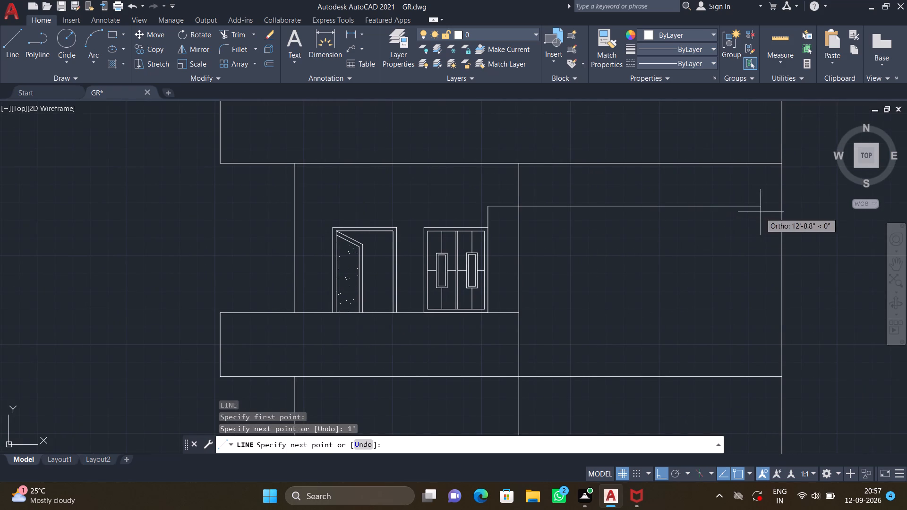
pyautogui.scroll(1, 763, 210)
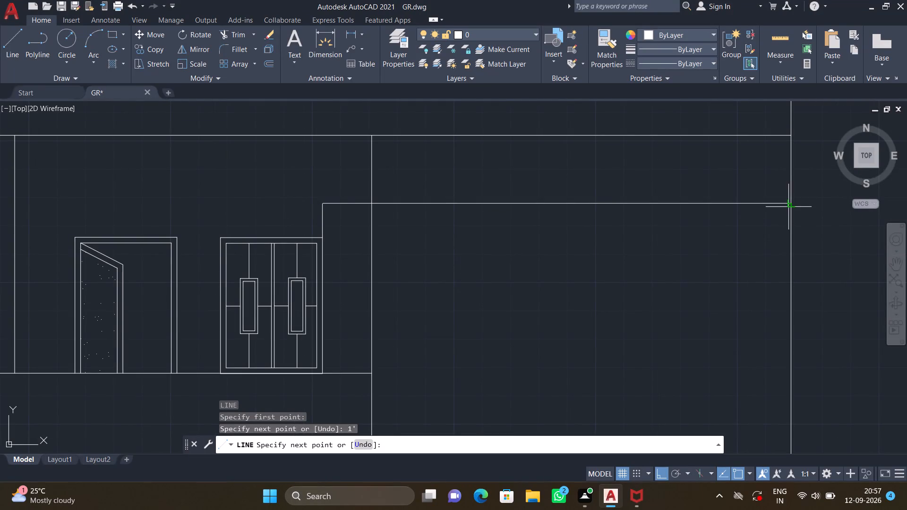
pyautogui.click(788, 206)
pyautogui.press('Return')
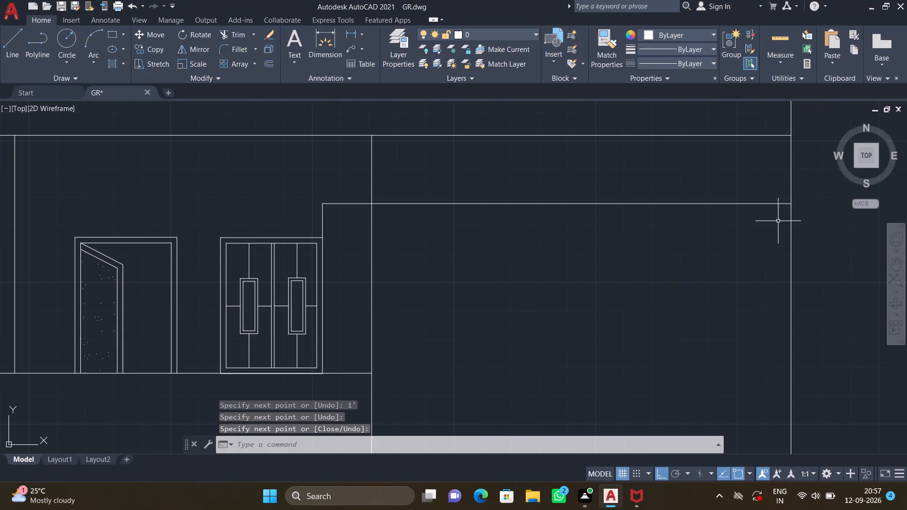
# Draw a 3' by 3' square opening against the far outer wall, hanging down from the end of the guide line.
pyautogui.scroll(-2, 760, 243)
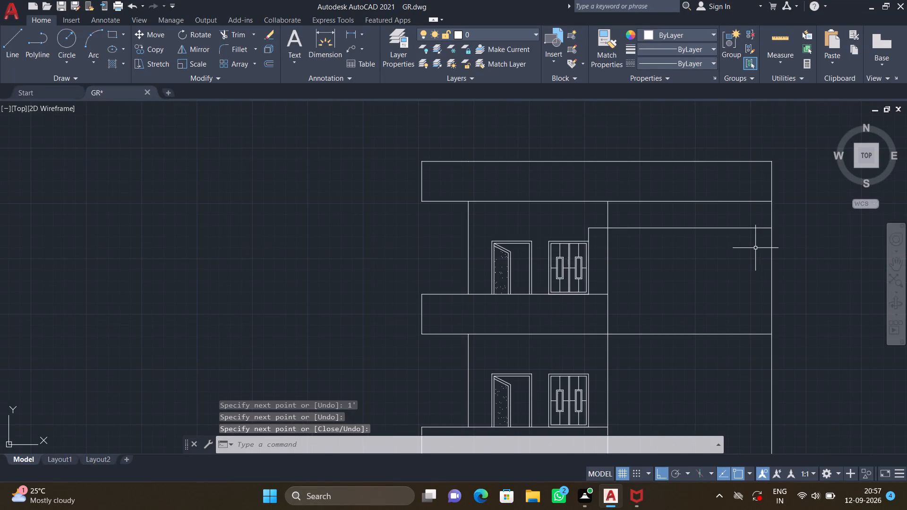
pyautogui.scroll(1, 762, 240)
pyautogui.press('l')
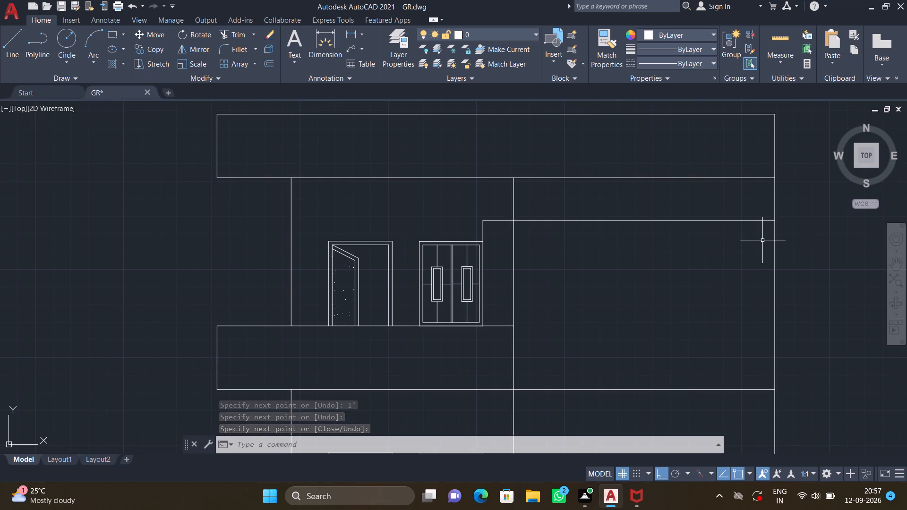
pyautogui.press('Return')
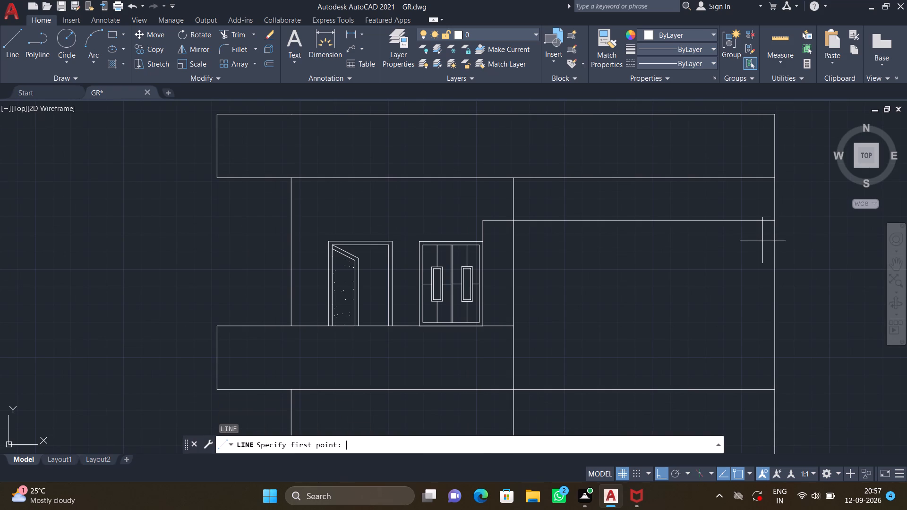
pyautogui.click(772, 222)
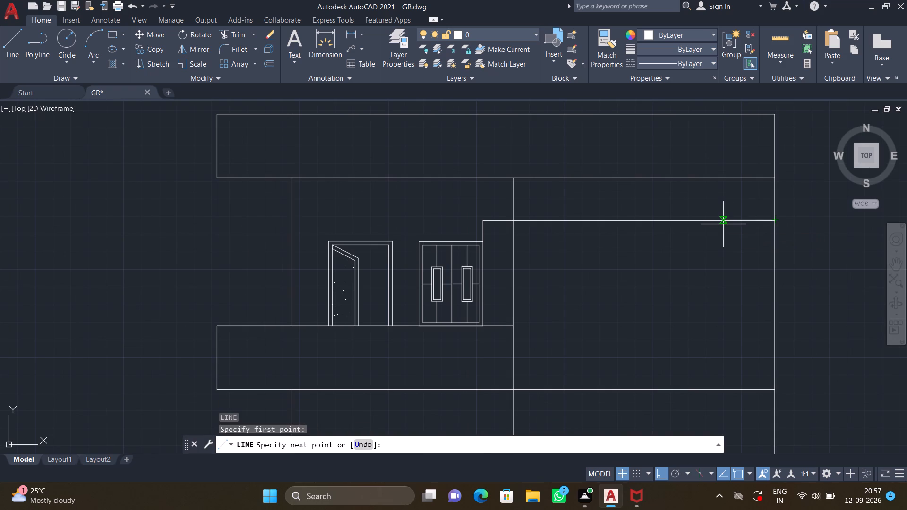
pyautogui.write("3'")
pyautogui.press('Return')
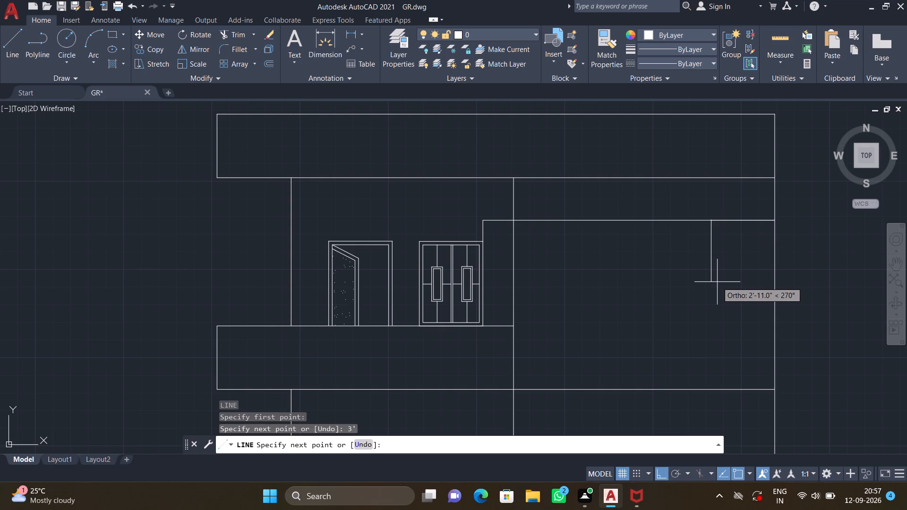
pyautogui.write("3'")
pyautogui.press('Return')
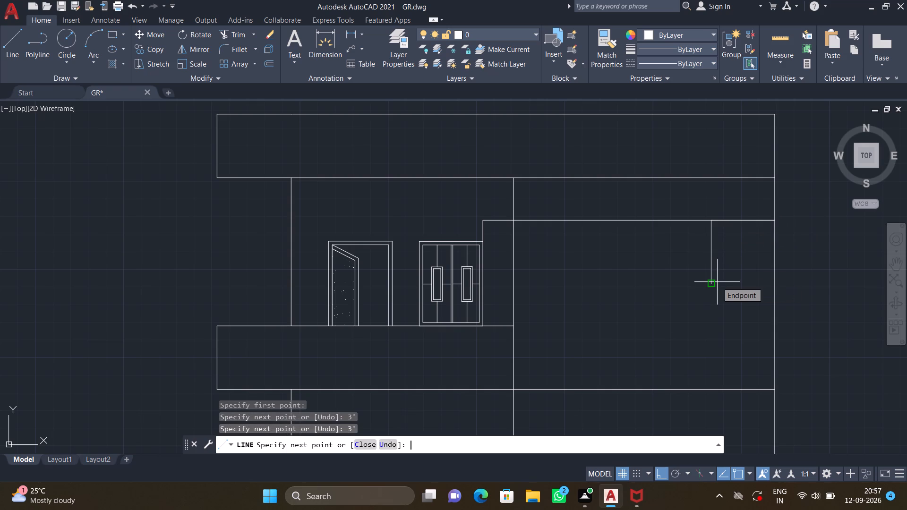
pyautogui.click(774, 285)
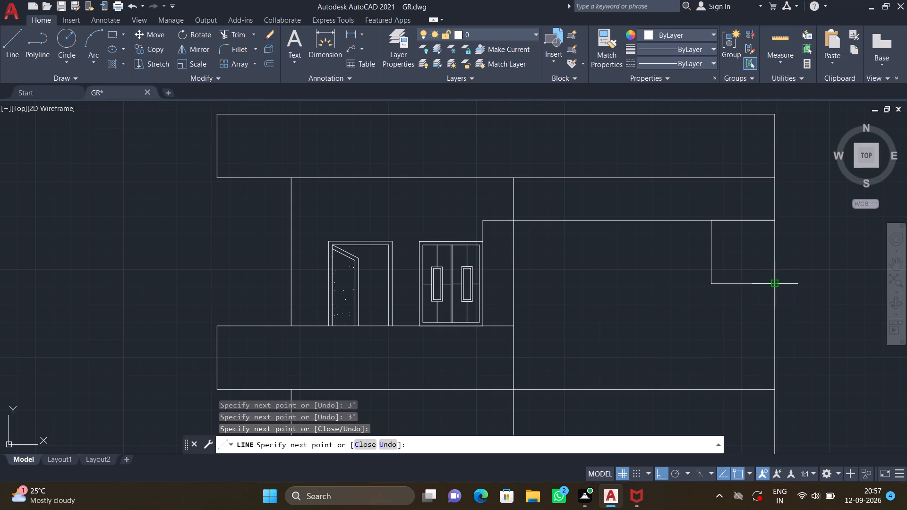
pyautogui.press('Return')
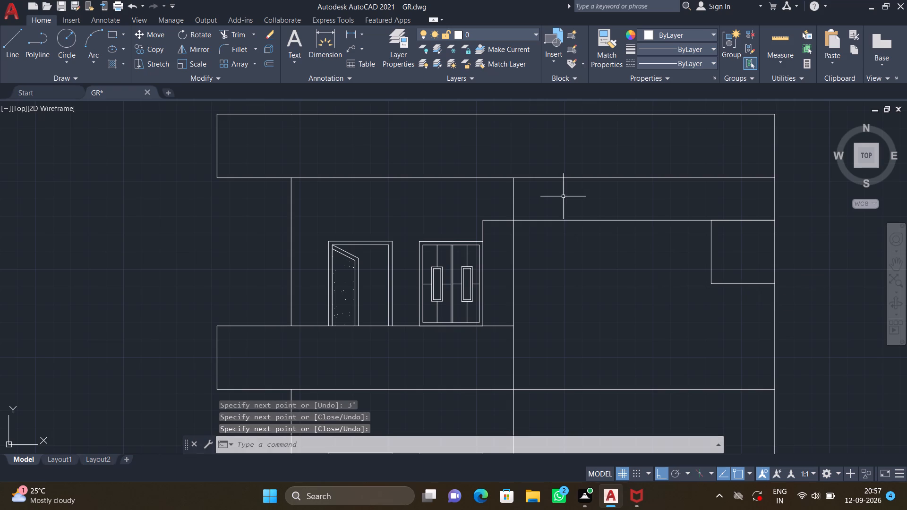
# Trim away the guide line between the top-floor window and the square opening, including its short vertical piece.
pyautogui.write('TR')
pyautogui.press('Return')
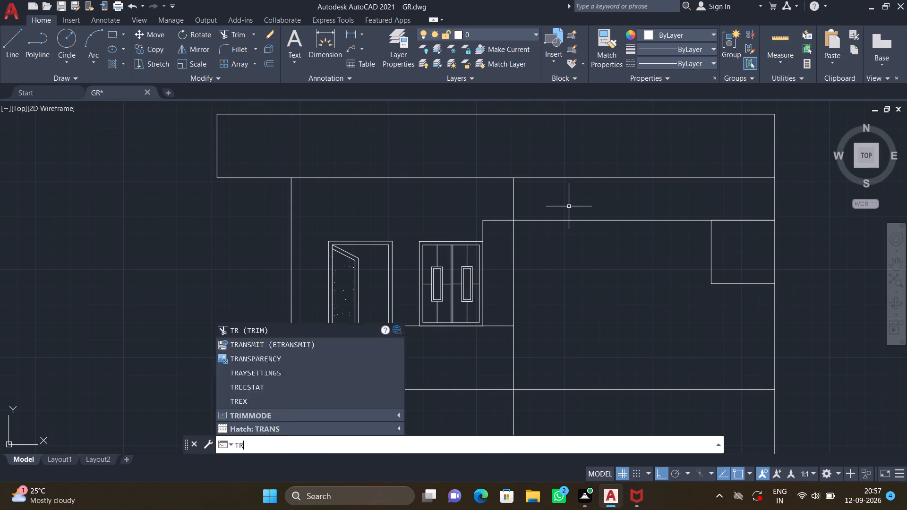
pyautogui.click(569, 206)
pyautogui.click(585, 248)
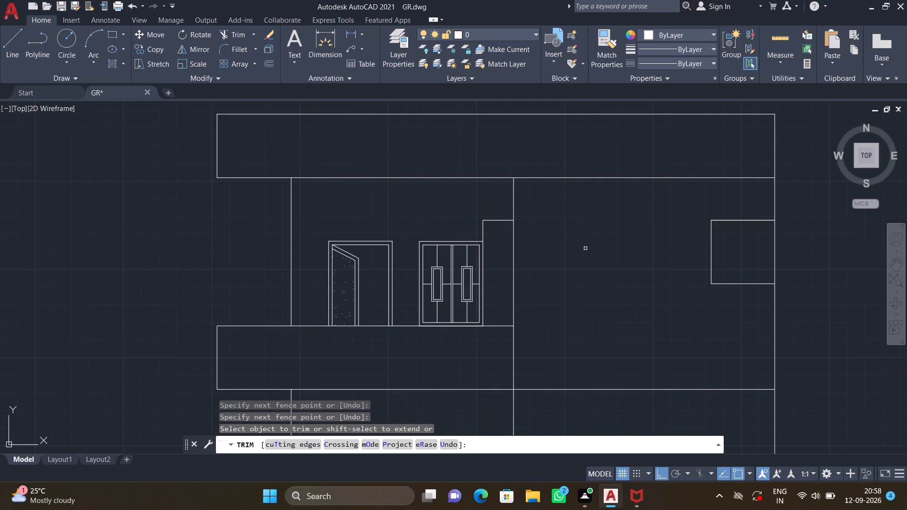
pyautogui.click(468, 229)
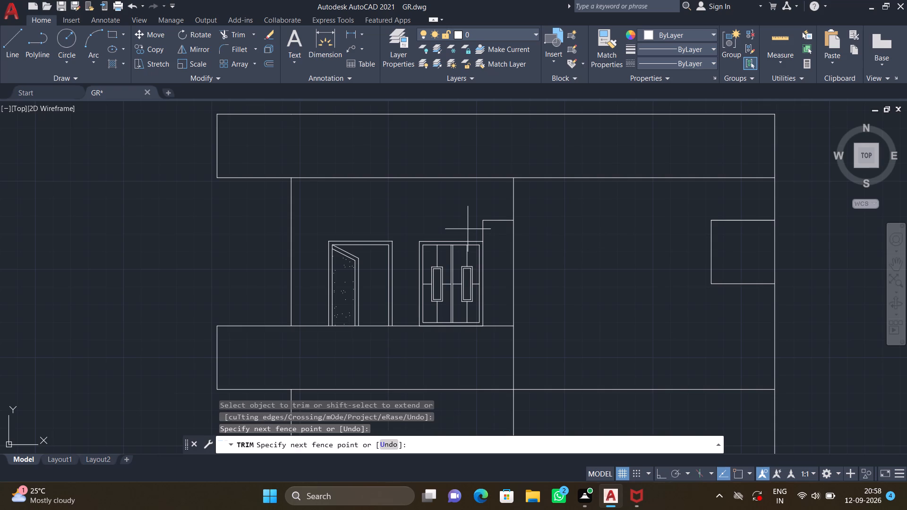
pyautogui.click(490, 232)
pyautogui.click(491, 211)
pyautogui.click(495, 234)
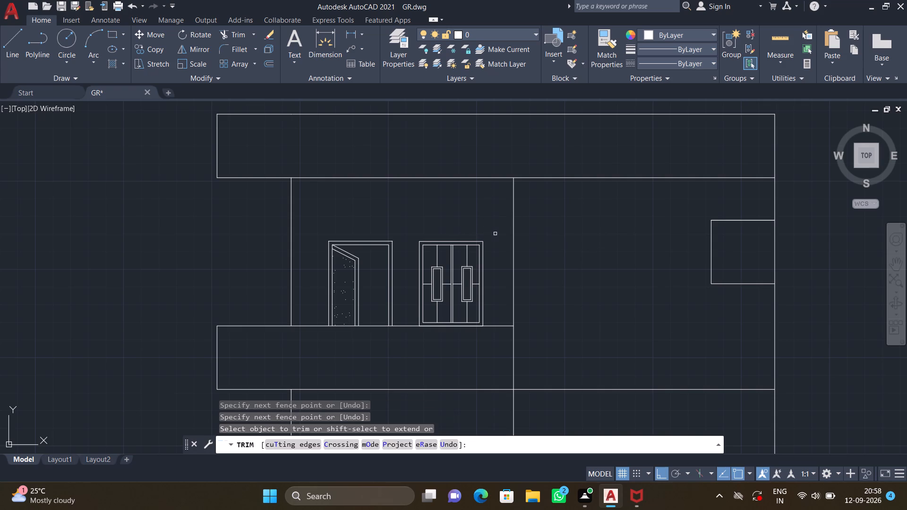
pyautogui.press('Return')
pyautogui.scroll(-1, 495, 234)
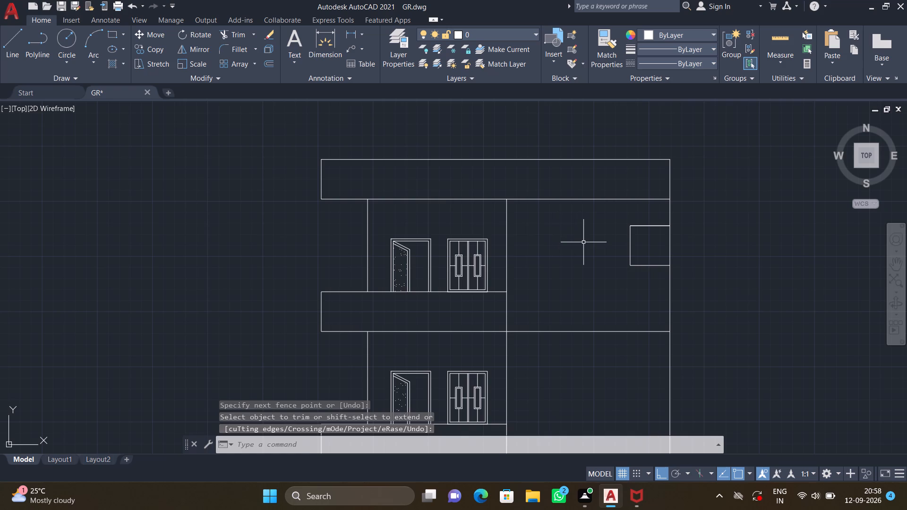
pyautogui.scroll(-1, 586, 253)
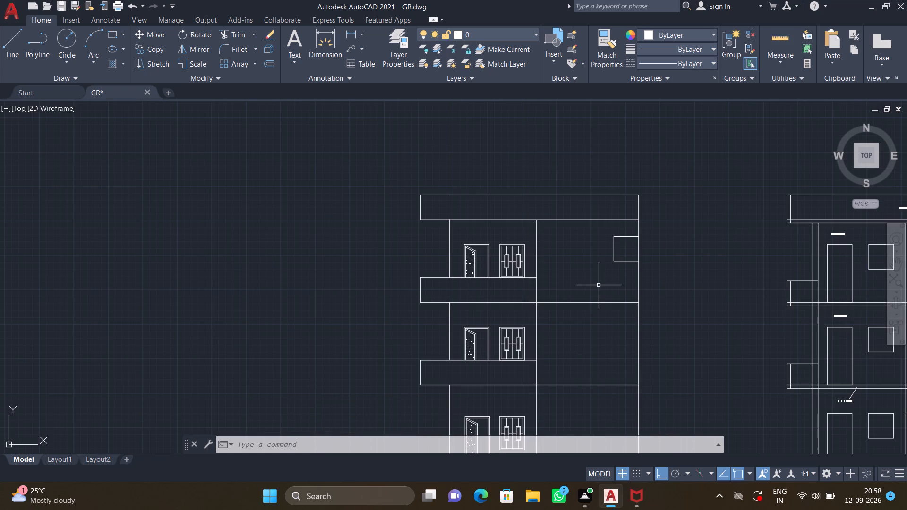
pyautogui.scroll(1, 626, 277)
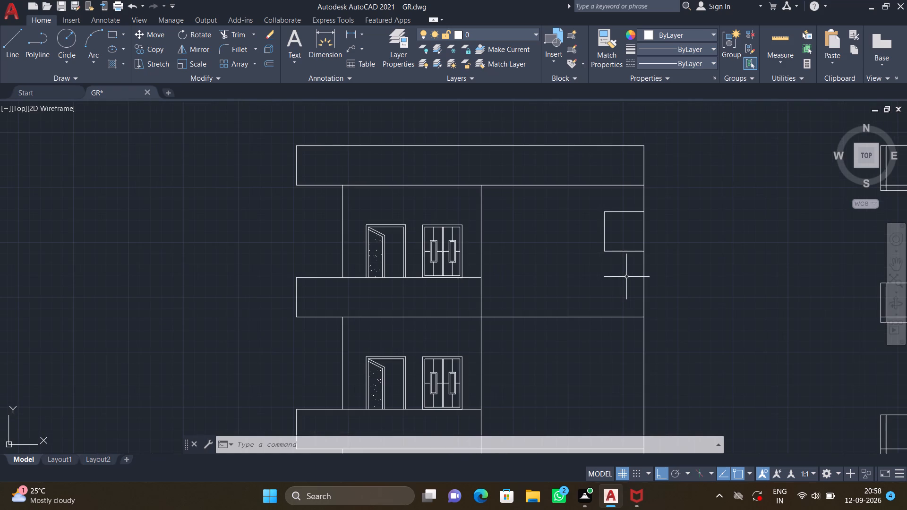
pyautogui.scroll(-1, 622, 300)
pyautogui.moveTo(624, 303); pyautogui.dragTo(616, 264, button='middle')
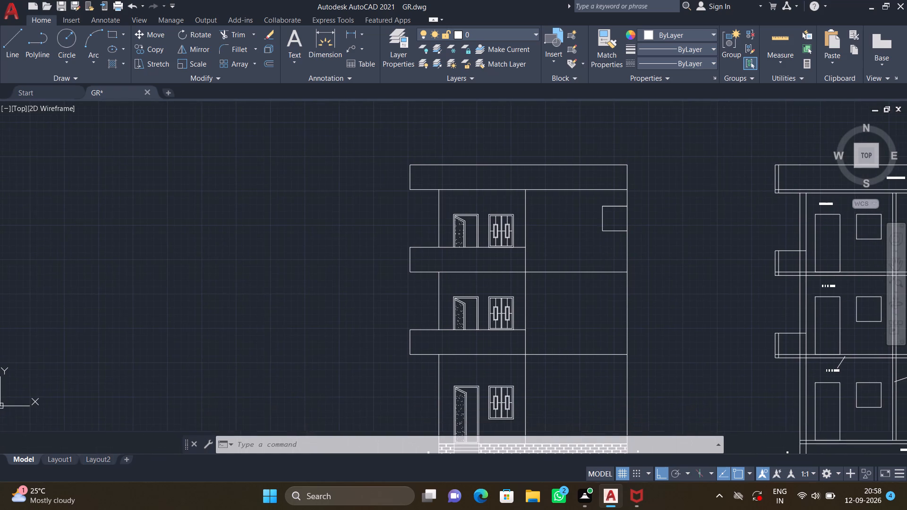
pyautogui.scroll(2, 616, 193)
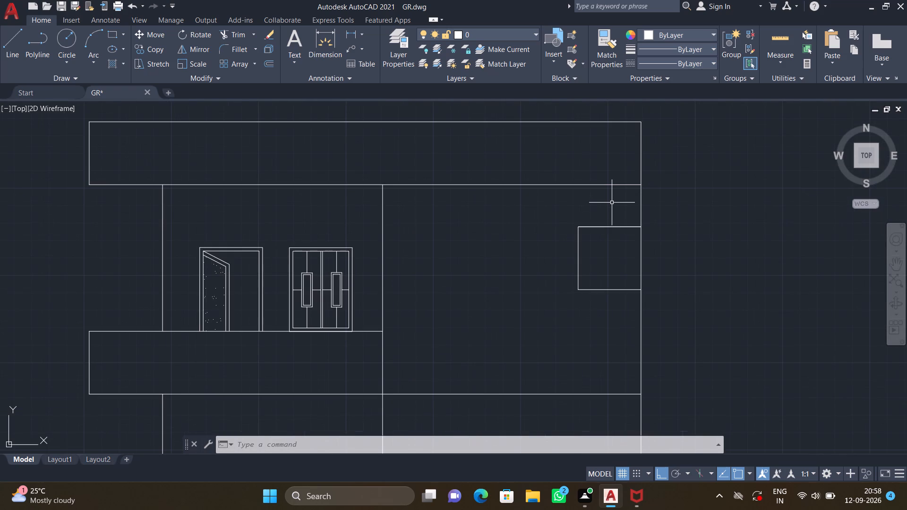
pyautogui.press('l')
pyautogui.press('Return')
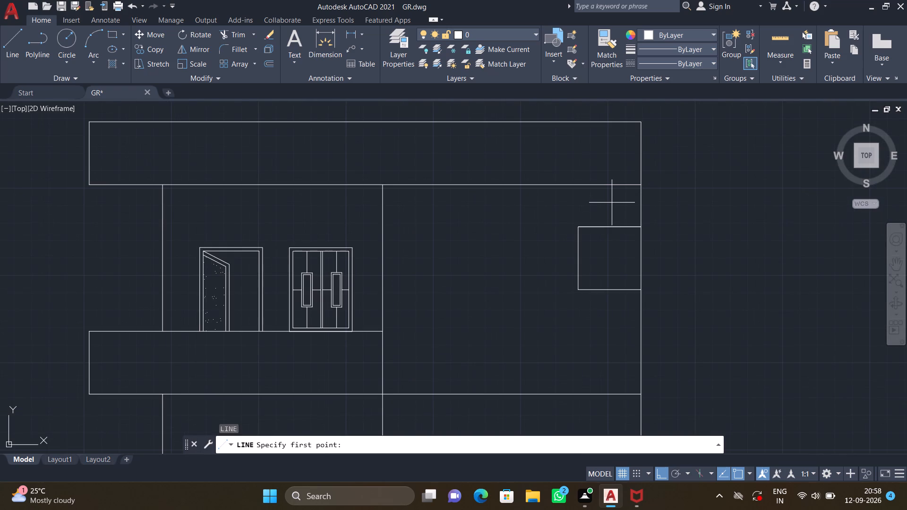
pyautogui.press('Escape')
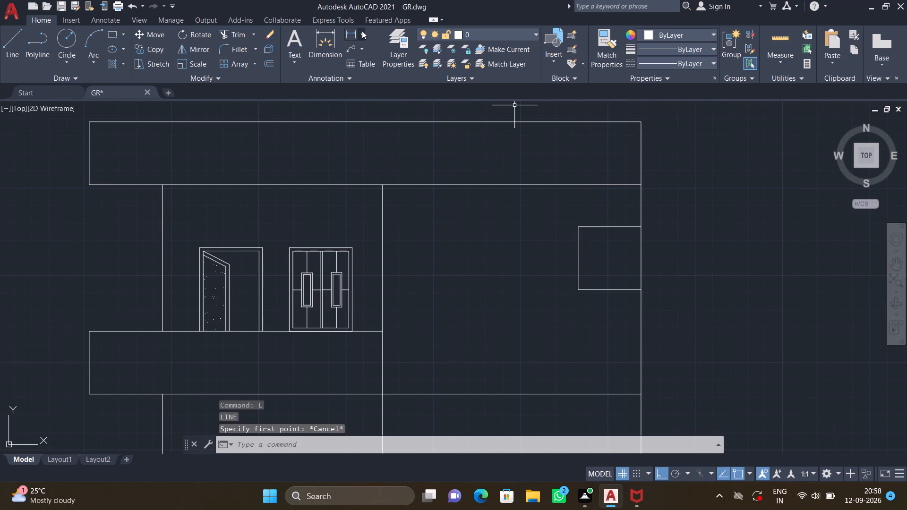
# Measure the vertical distance from the underside of the roof parapet band to the top of the square opening with a linear dimension.
pyautogui.click(362, 31)
pyautogui.click(370, 54)
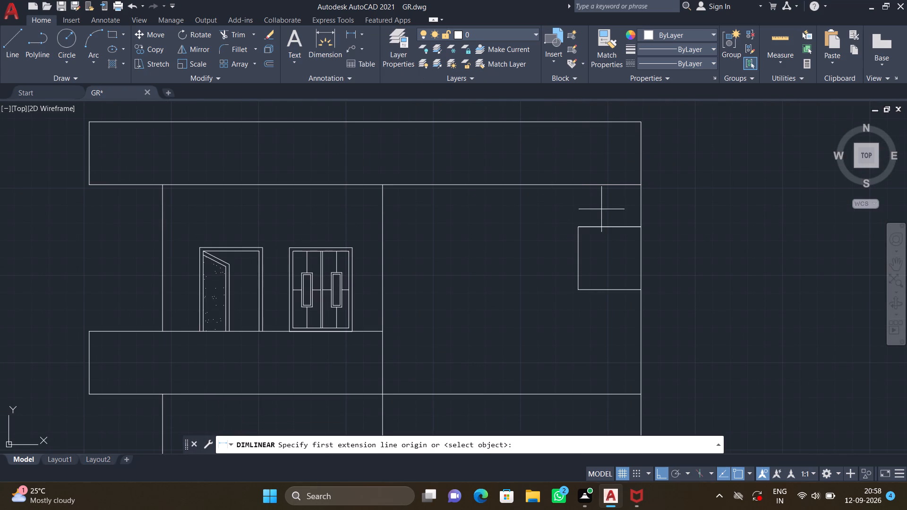
pyautogui.scroll(1, 605, 205)
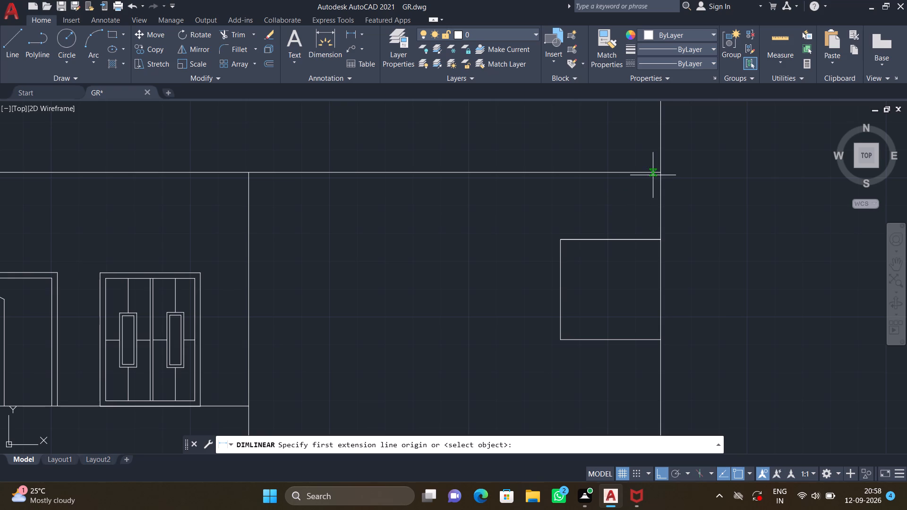
pyautogui.click(662, 171)
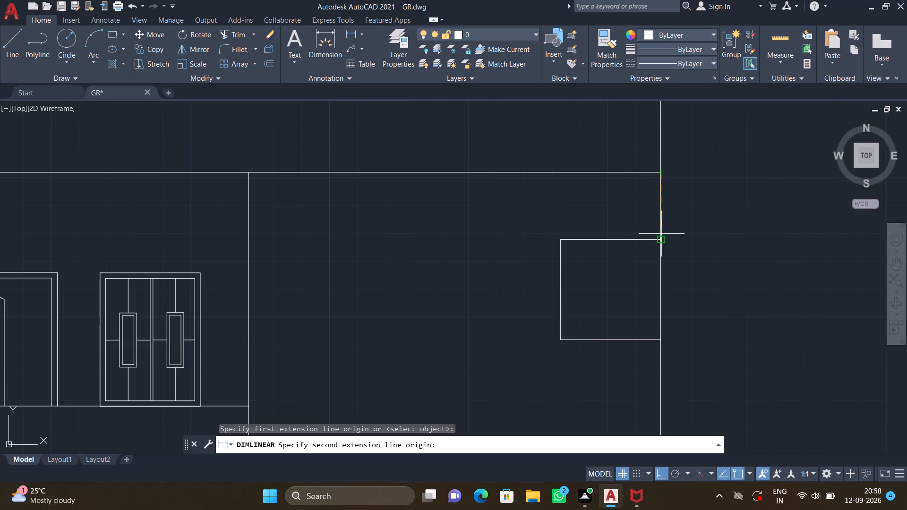
pyautogui.click(661, 241)
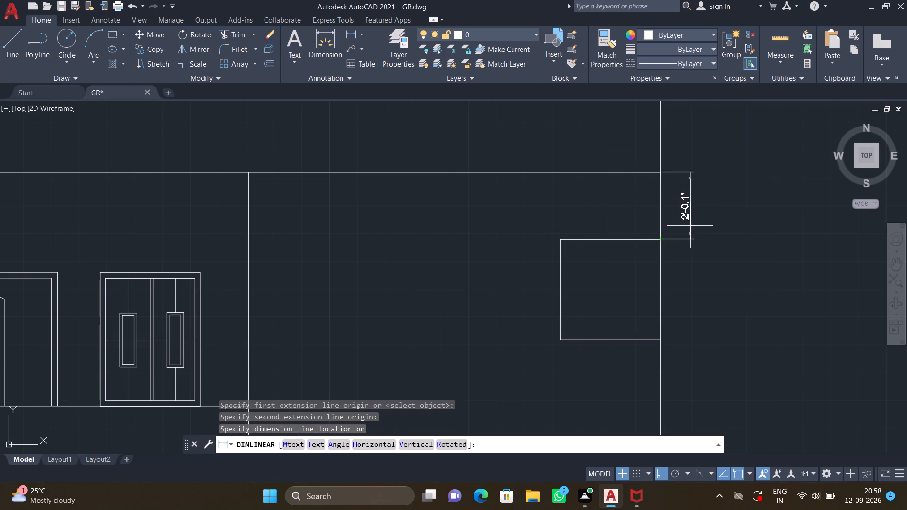
pyautogui.press('Escape')
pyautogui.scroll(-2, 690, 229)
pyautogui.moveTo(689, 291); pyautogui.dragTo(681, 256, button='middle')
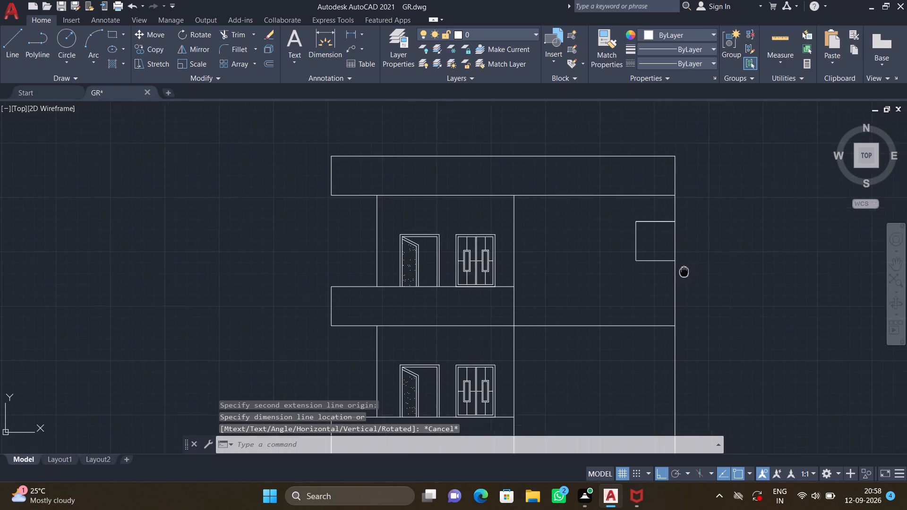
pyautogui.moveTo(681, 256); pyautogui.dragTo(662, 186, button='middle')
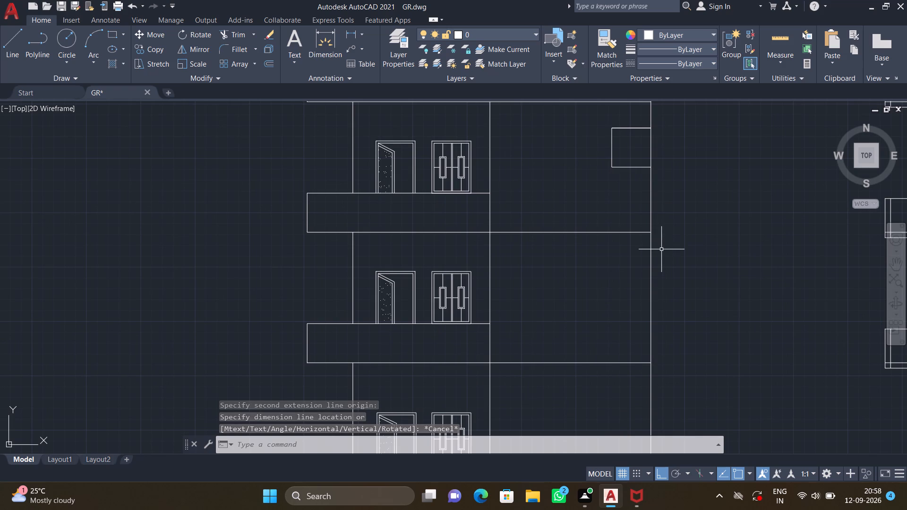
# On the middle floor, draw a 3' by 3' square opening against the far outer wall, starting 2'0.1" below the floor line above.
pyautogui.press('l')
pyautogui.press('Return')
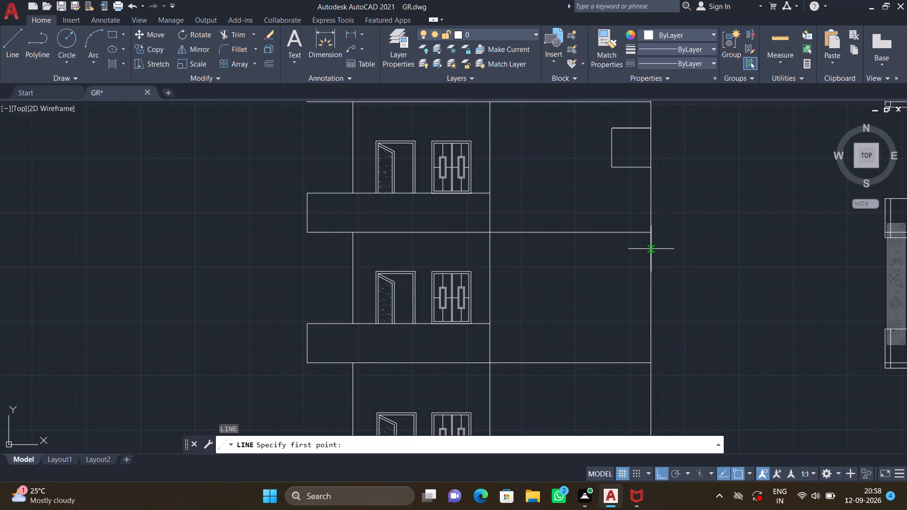
pyautogui.click(649, 235)
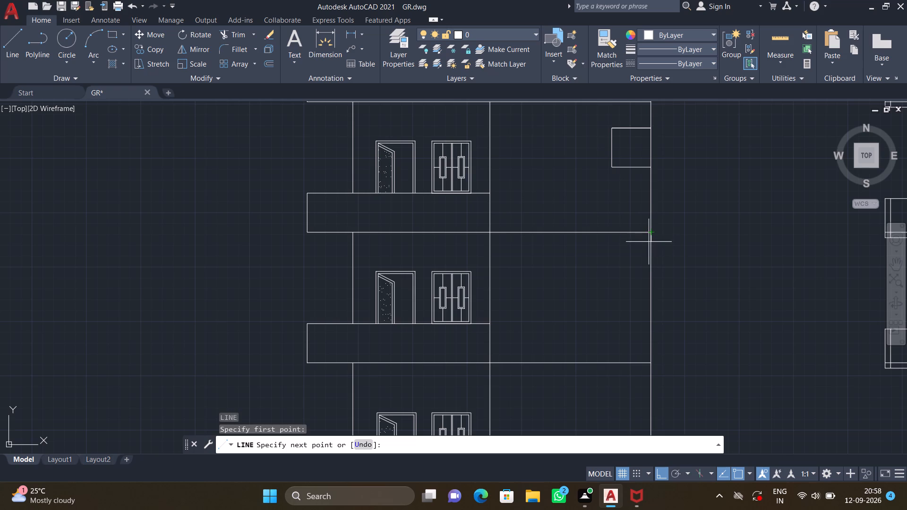
pyautogui.write("2'")
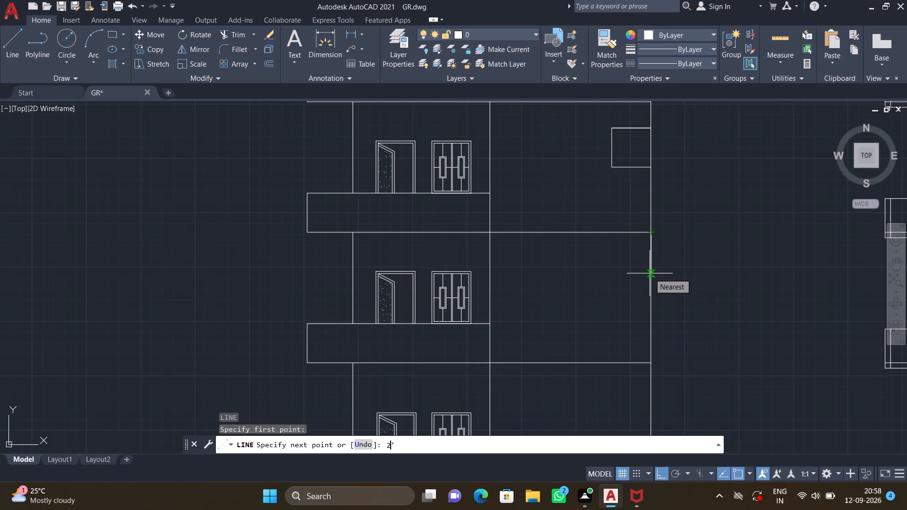
pyautogui.press('0')
pyautogui.write('.1"')
pyautogui.press('Return')
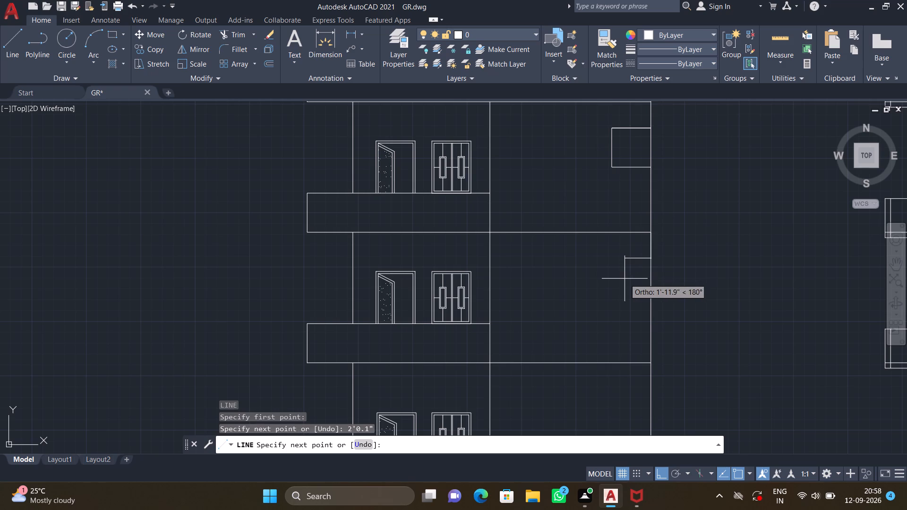
pyautogui.write("3'")
pyautogui.press('Return')
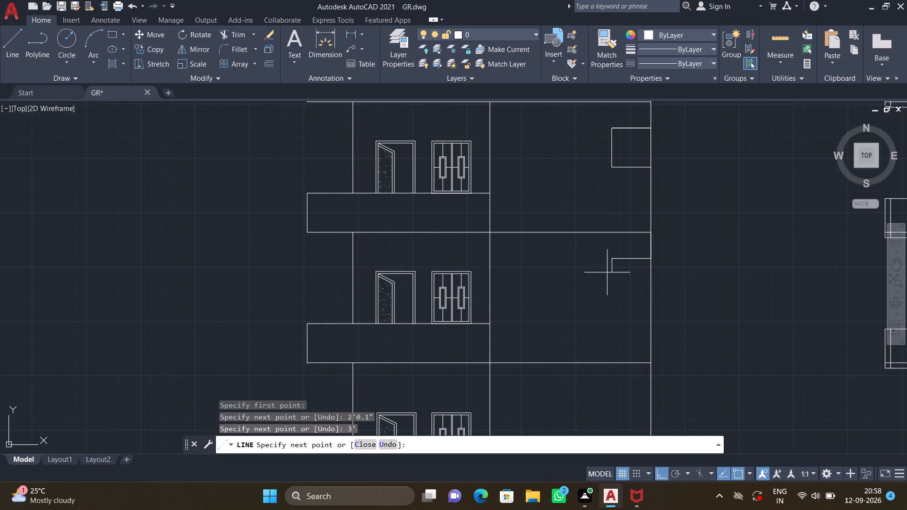
pyautogui.write("3'")
pyautogui.press('Return')
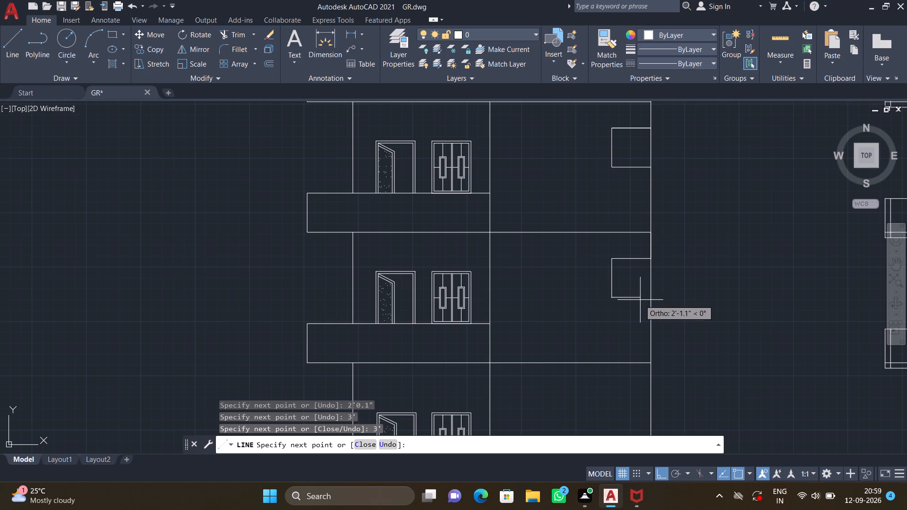
pyautogui.click(650, 301)
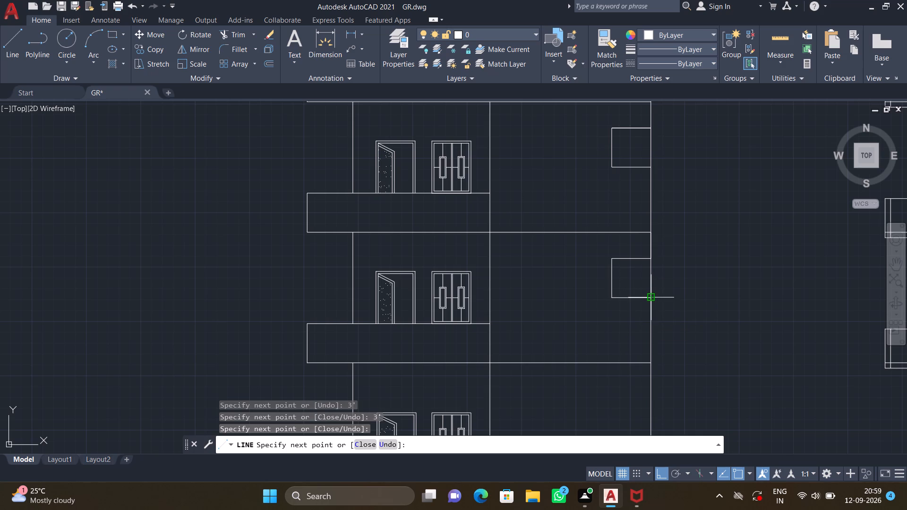
pyautogui.press('Return')
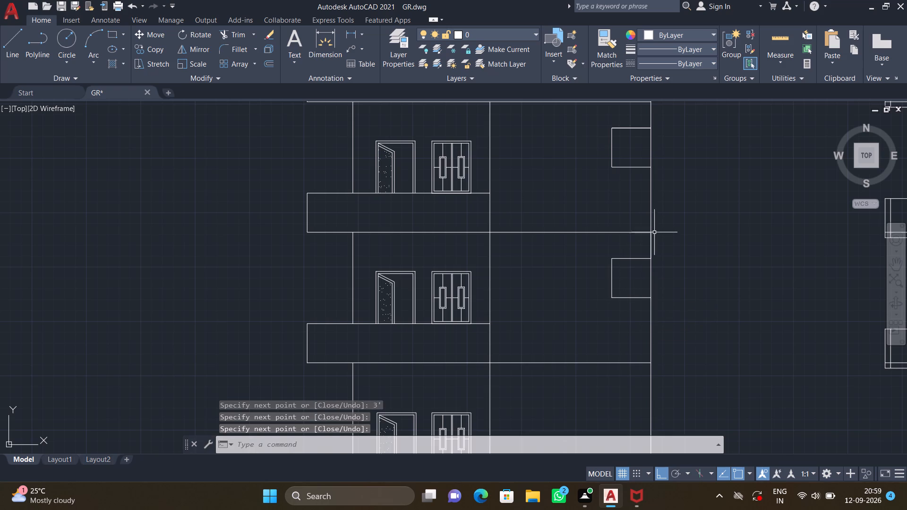
# Delete the short vertical guide line between the floor line and the top of the middle-floor square opening.
pyautogui.scroll(1, 655, 234)
pyautogui.click(646, 250)
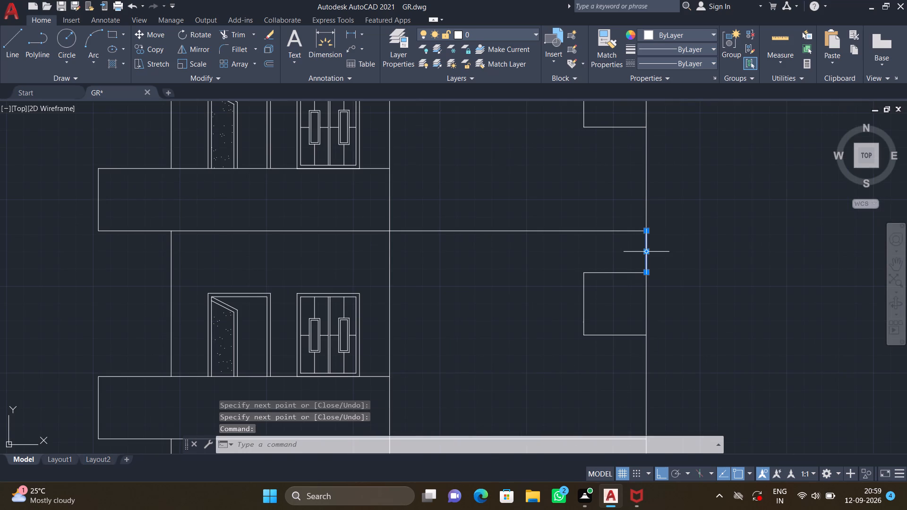
pyautogui.press('Delete')
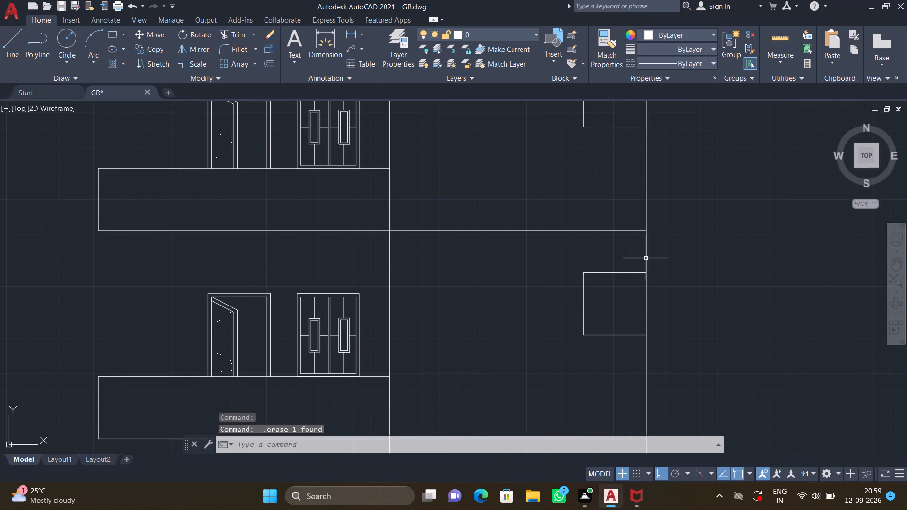
# On the ground floor, draw a 3' by 3' square opening against the far outer wall, starting 2'0.1" below the floor line above.
pyautogui.scroll(-2, 646, 247)
pyautogui.moveTo(625, 295); pyautogui.dragTo(601, 204, button='middle')
pyautogui.middleClick(601, 204)
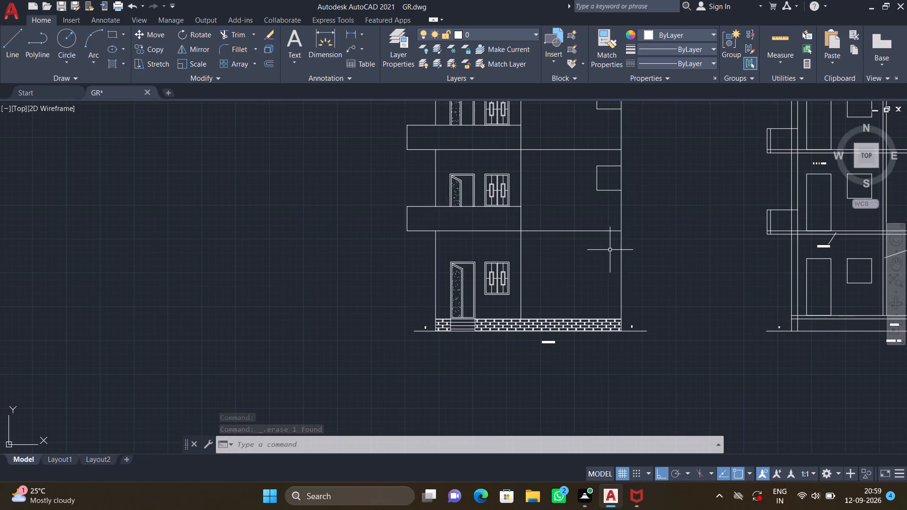
pyautogui.scroll(1, 597, 254)
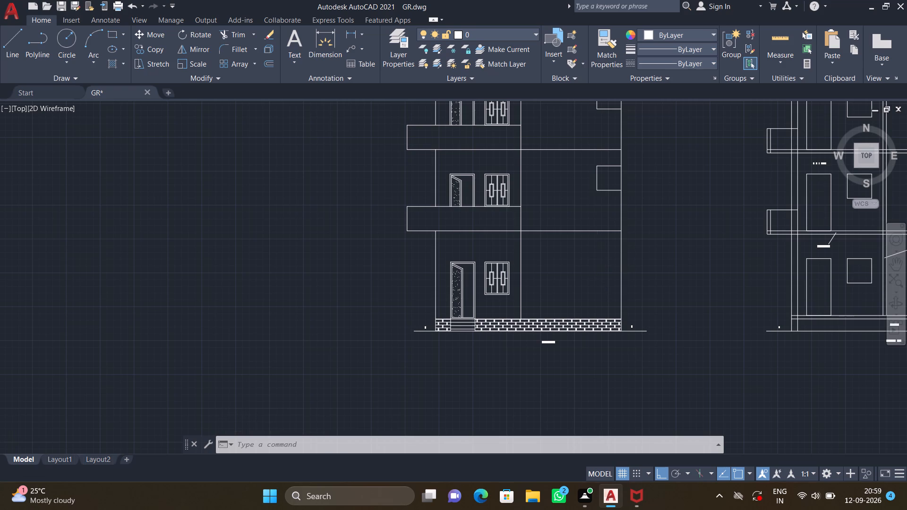
pyautogui.press('l')
pyautogui.press('Return')
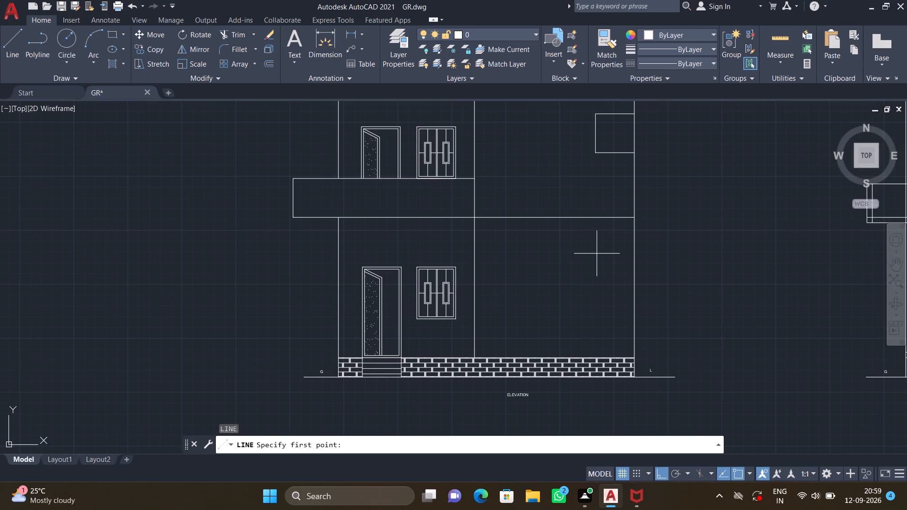
pyautogui.click(634, 220)
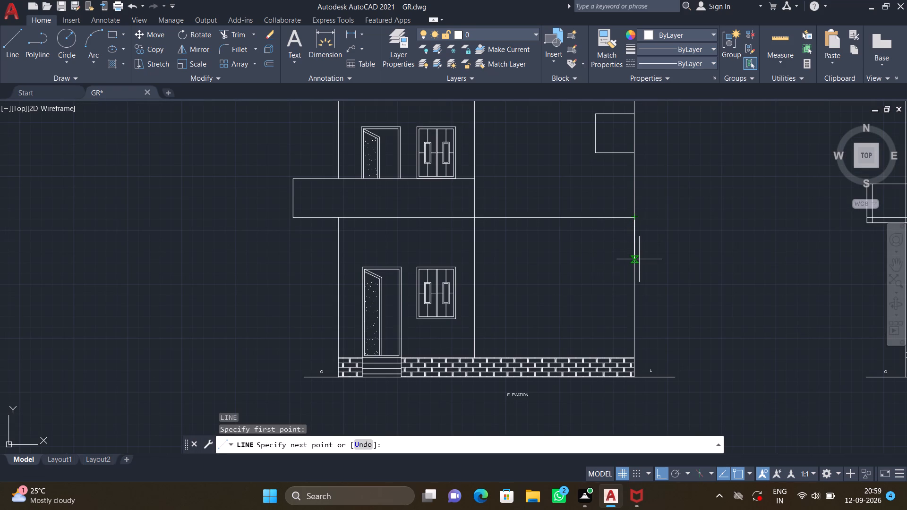
pyautogui.write("2'")
pyautogui.write('0.1"')
pyautogui.press('Return')
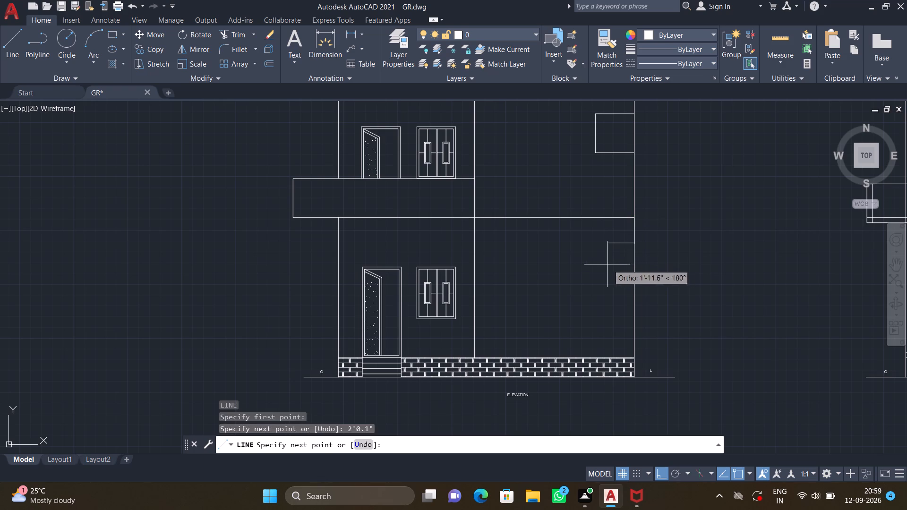
pyautogui.write("3'")
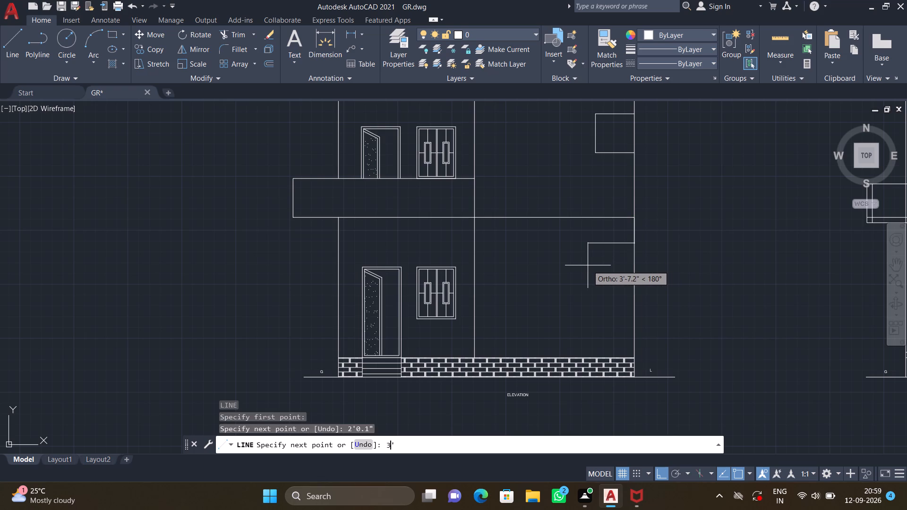
pyautogui.press('Return')
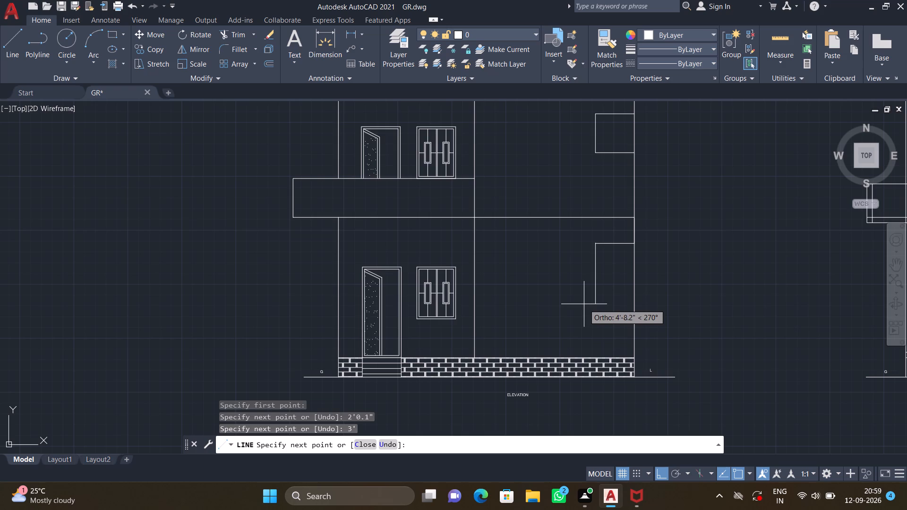
pyautogui.write("3'")
pyautogui.press('Return')
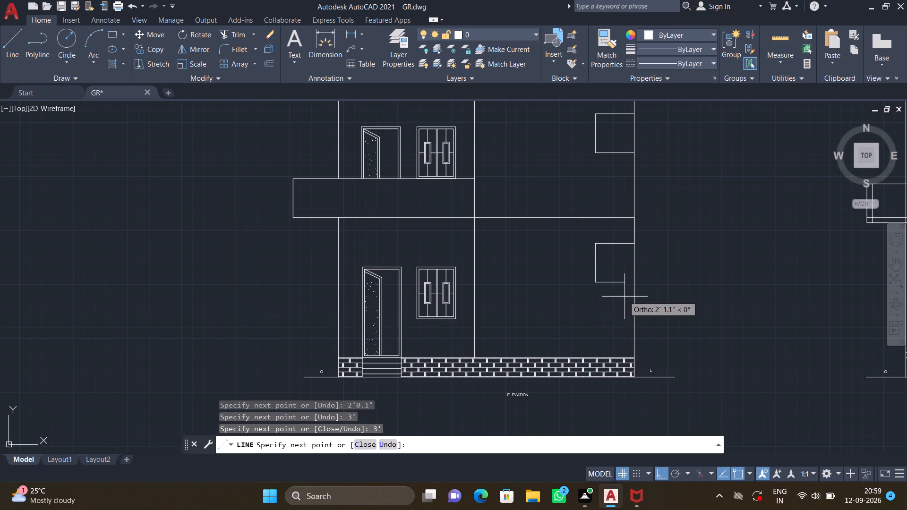
pyautogui.click(637, 285)
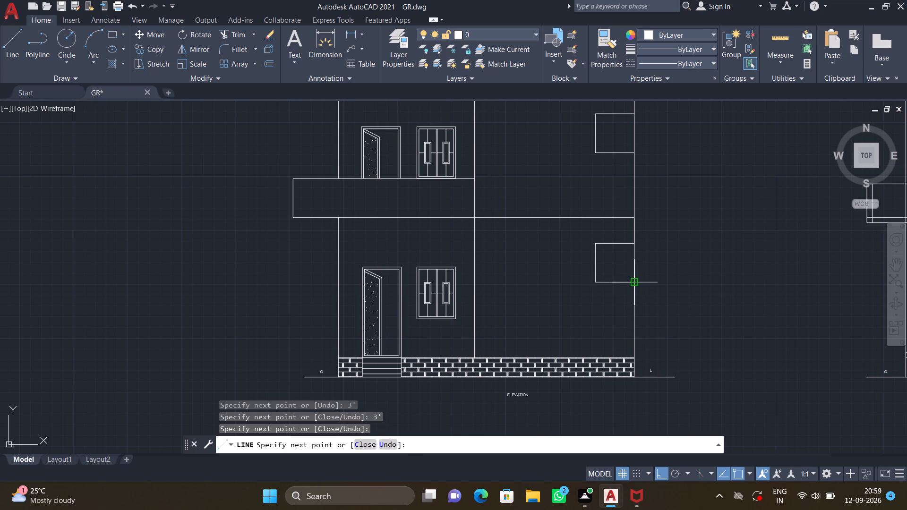
pyautogui.press('Return')
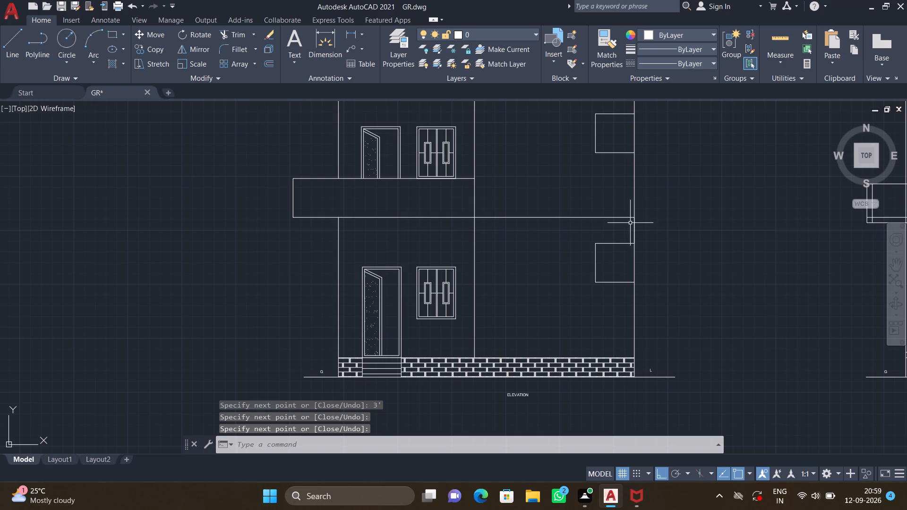
# Delete the short vertical guide line above the ground-floor square opening.
pyautogui.click(633, 225)
pyautogui.press('Delete')
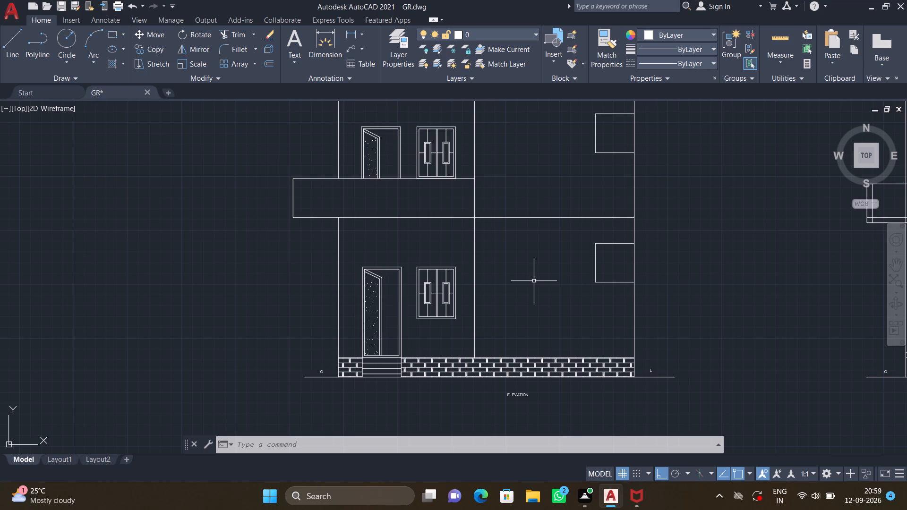
# With ortho off, draw a sloping line from the inner wall line's base on the plinth to the ground-floor square's lower inner corner.
pyautogui.press('F8')
pyautogui.press('l')
pyautogui.press('Return')
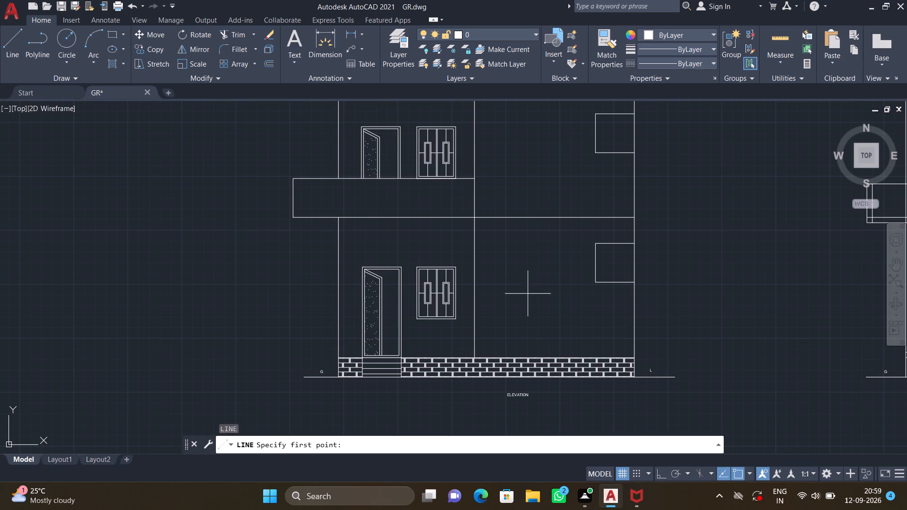
pyautogui.scroll(2, 479, 352)
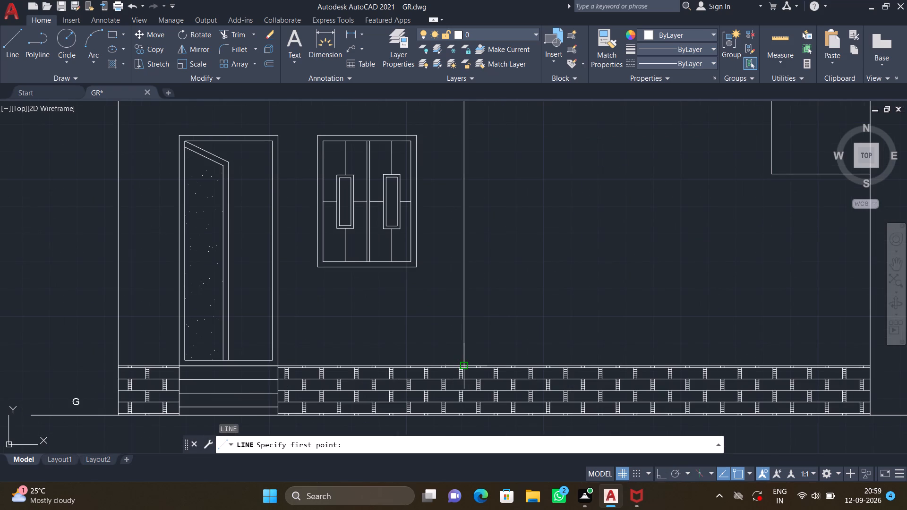
pyautogui.click(464, 363)
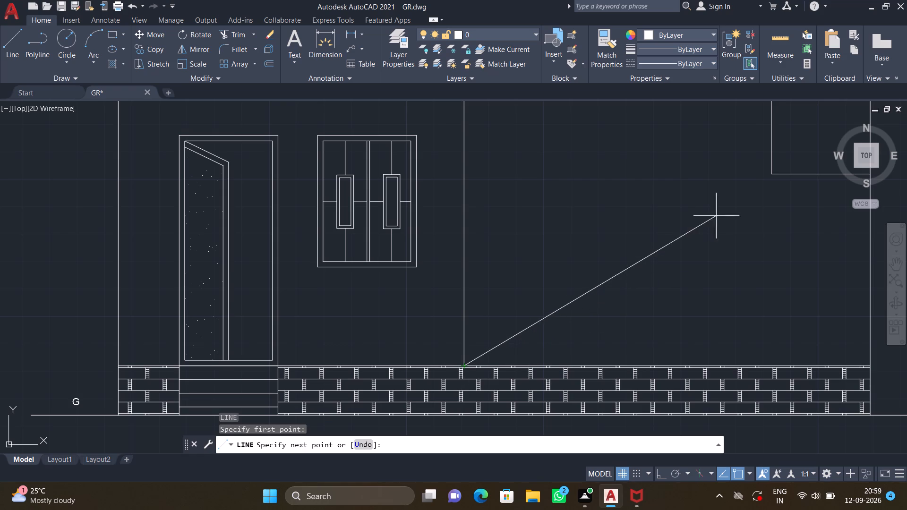
pyautogui.click(770, 173)
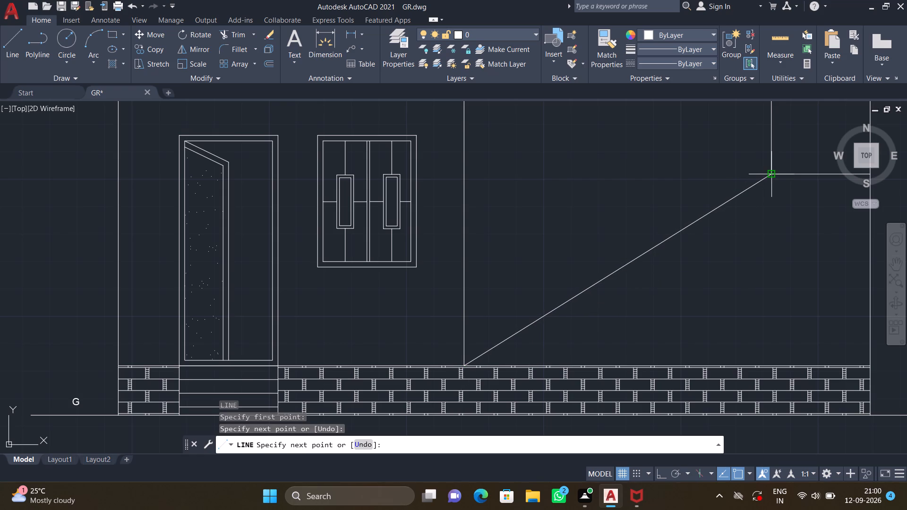
pyautogui.press('Return')
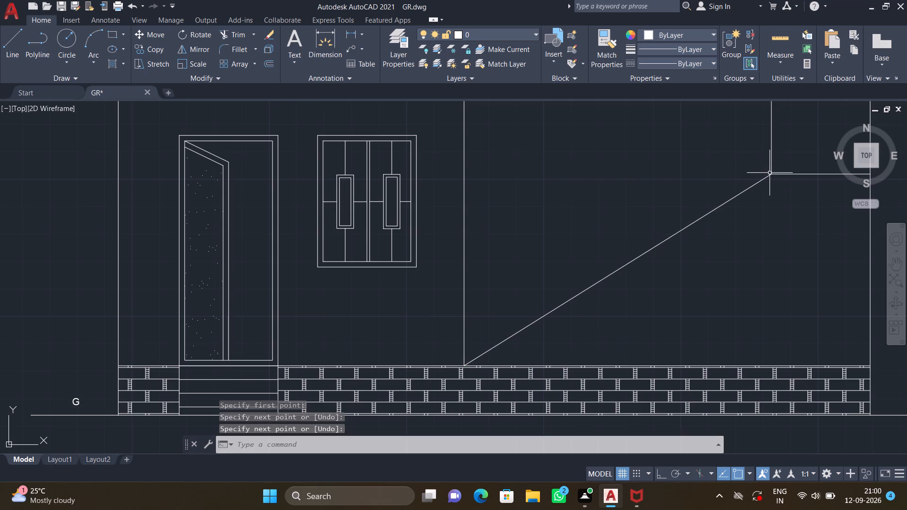
# Draw a second sloping line from the ground-floor square's upper inner corner down to the inner wall line, above the first slope.
pyautogui.scroll(-2, 730, 127)
pyautogui.moveTo(733, 125); pyautogui.dragTo(693, 192, button='middle')
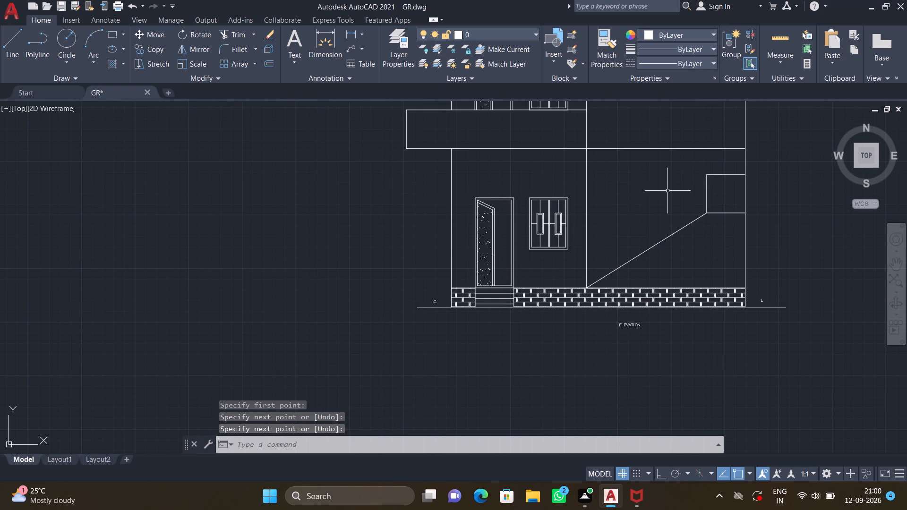
pyautogui.press('l')
pyautogui.press('Return')
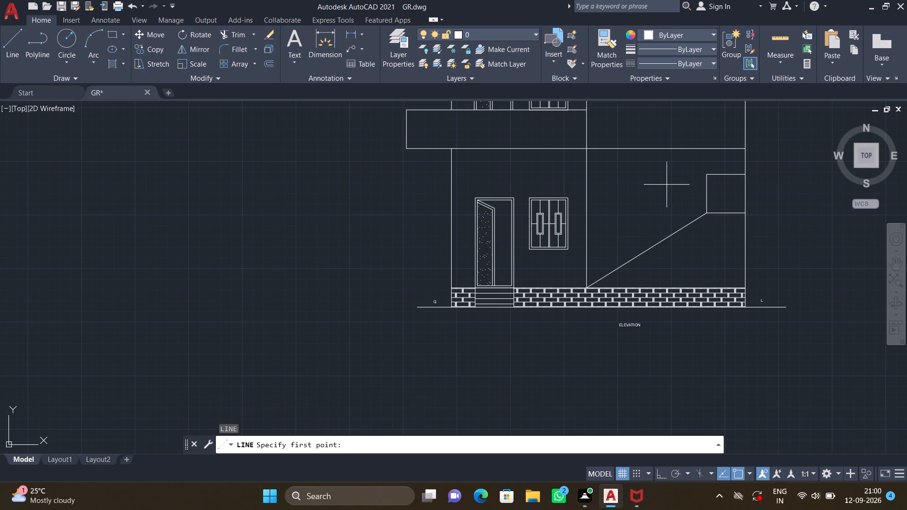
pyautogui.click(703, 172)
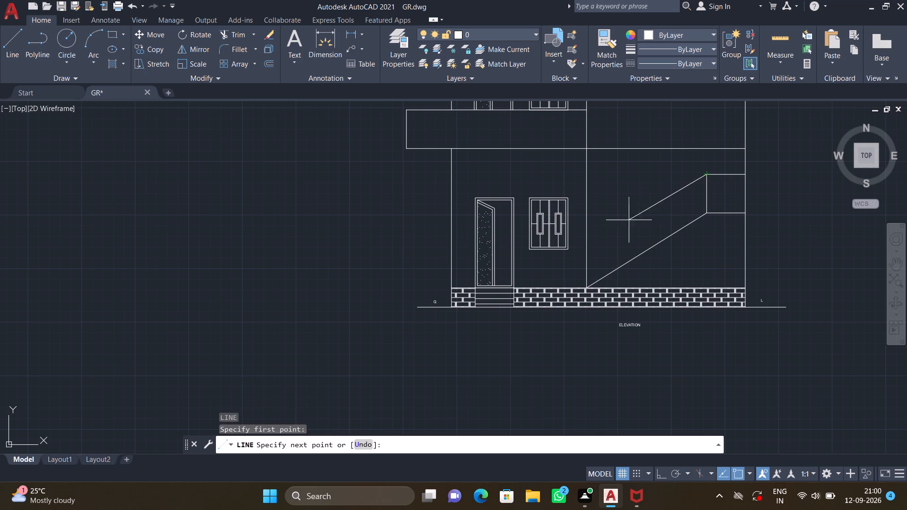
pyautogui.scroll(3, 594, 246)
pyautogui.click(574, 257)
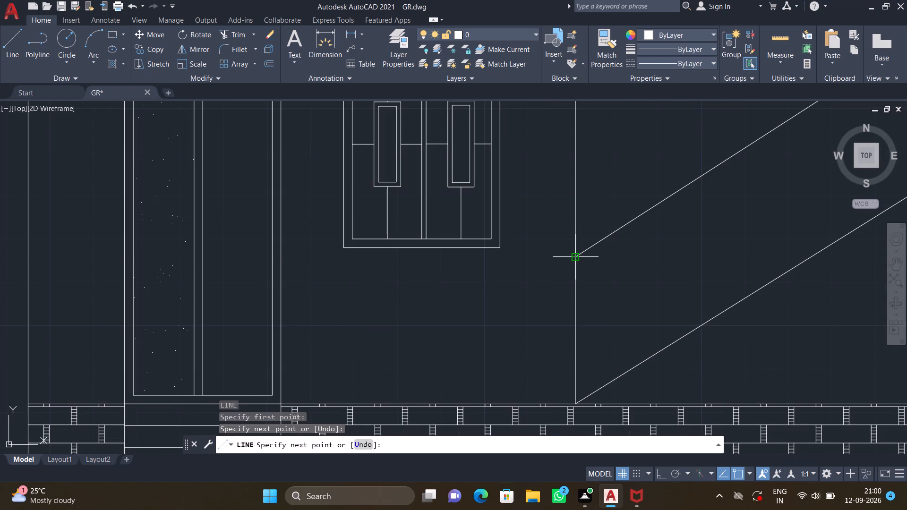
pyautogui.press('Return')
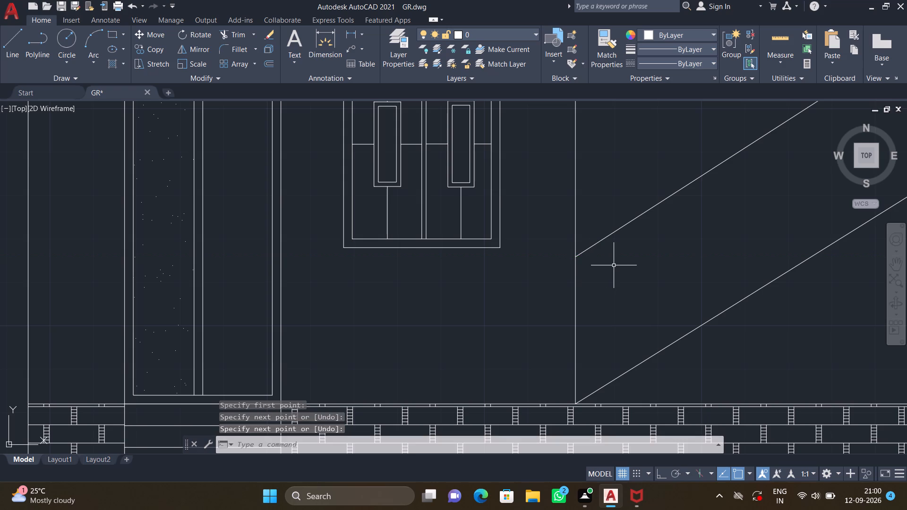
pyautogui.scroll(-3, 613, 264)
pyautogui.moveTo(633, 230); pyautogui.dragTo(574, 311, button='middle')
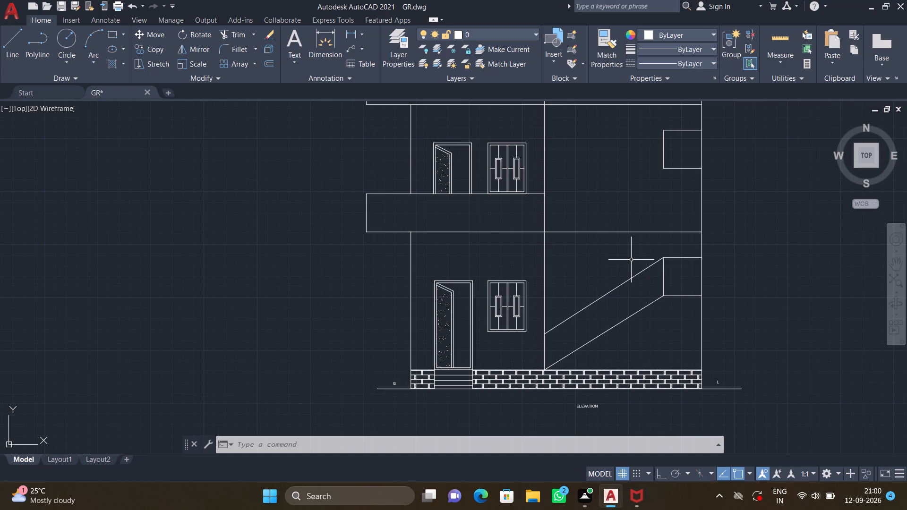
# Draw a sloping line from the inner wall line at the first-floor balcony band's lower edge to the first-floor square's lower inner corner.
pyautogui.moveTo(596, 218); pyautogui.dragTo(581, 272, button='middle')
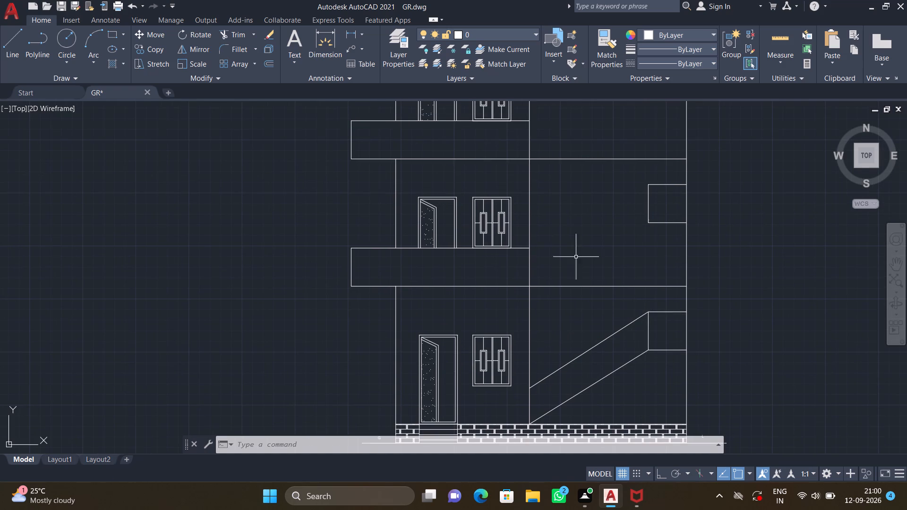
pyautogui.scroll(1, 556, 266)
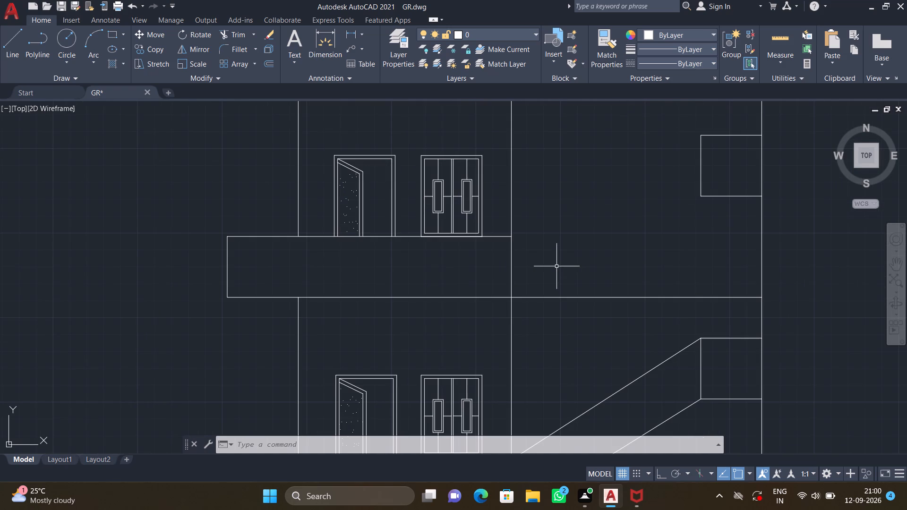
pyautogui.press('l')
pyautogui.press('Return')
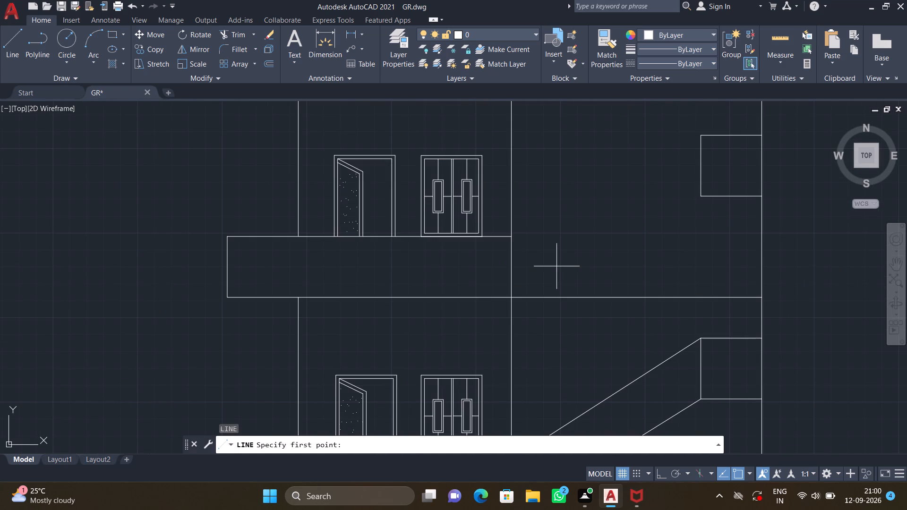
pyautogui.click(513, 299)
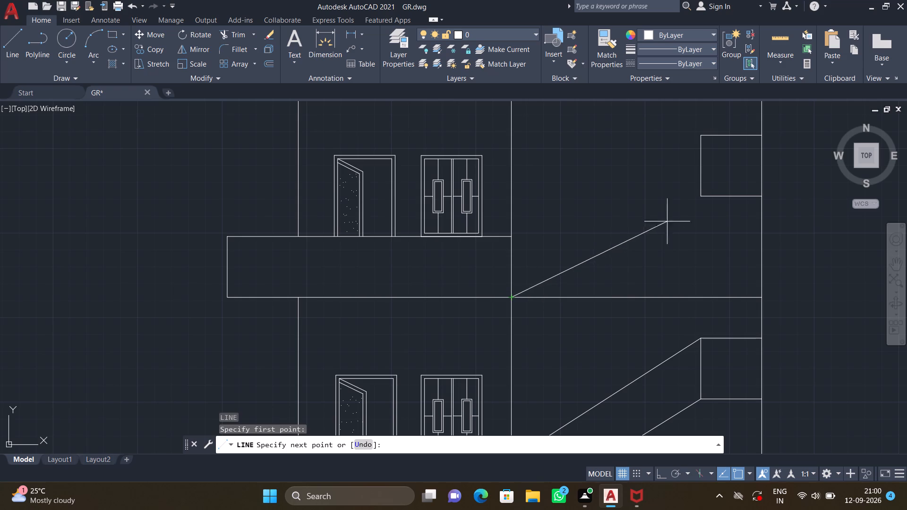
pyautogui.scroll(1, 702, 199)
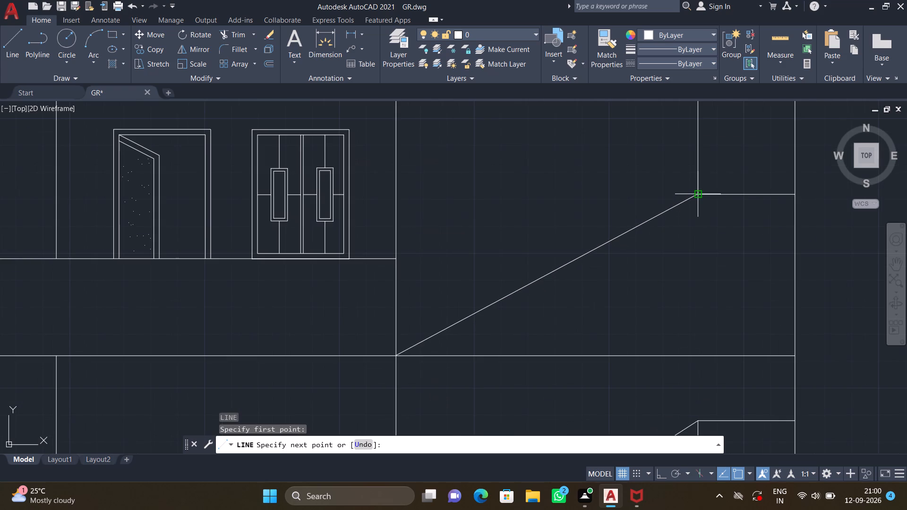
pyautogui.click(696, 196)
pyautogui.press('Return')
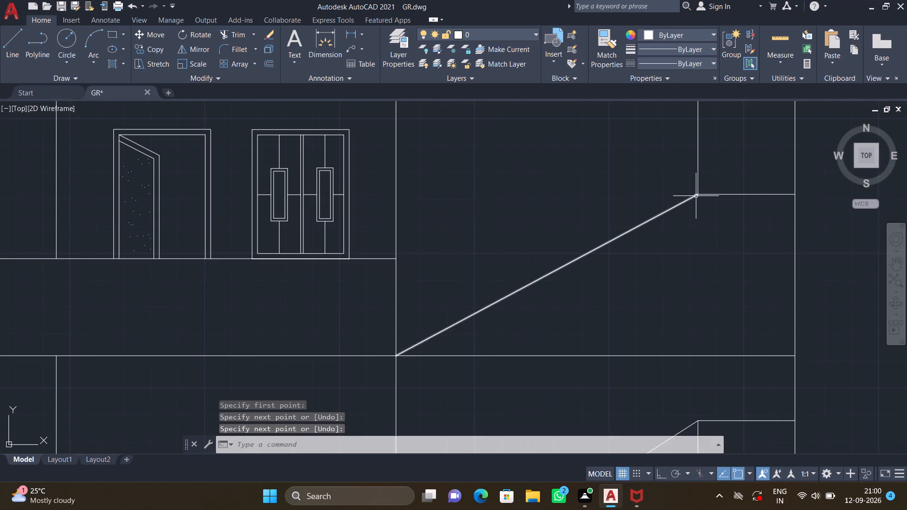
# Draw a second sloping line from the first-floor balcony band's upper edge at the inner wall line to the first-floor square's upper inner corner.
pyautogui.scroll(-1, 582, 188)
pyautogui.press('l')
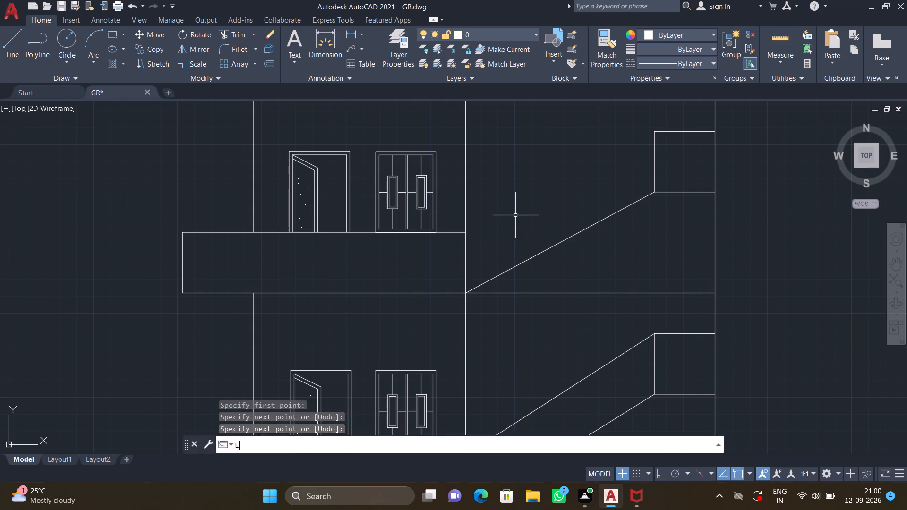
pyautogui.press('Return')
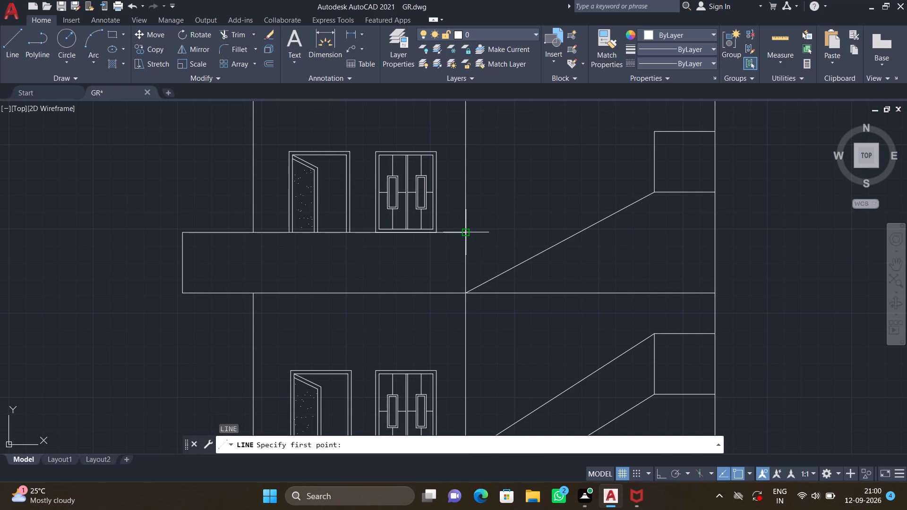
pyautogui.click(465, 233)
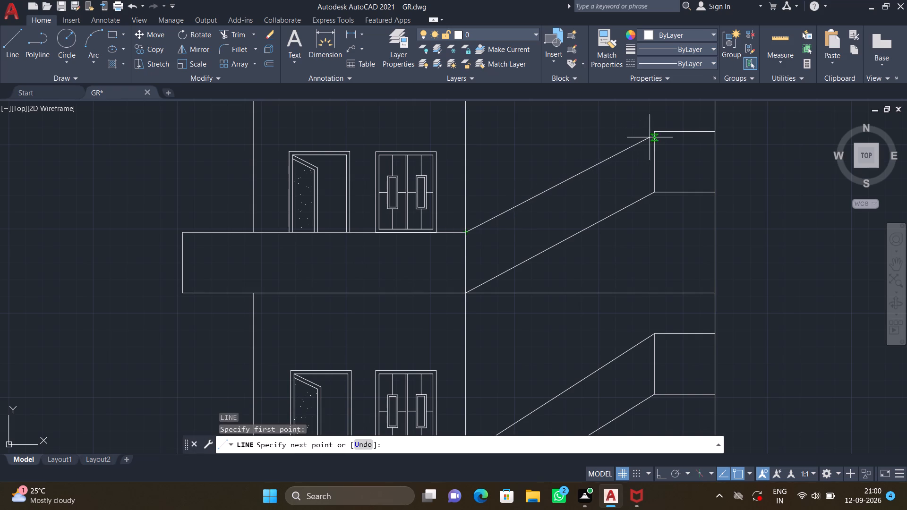
pyautogui.scroll(2, 656, 131)
pyautogui.click(650, 134)
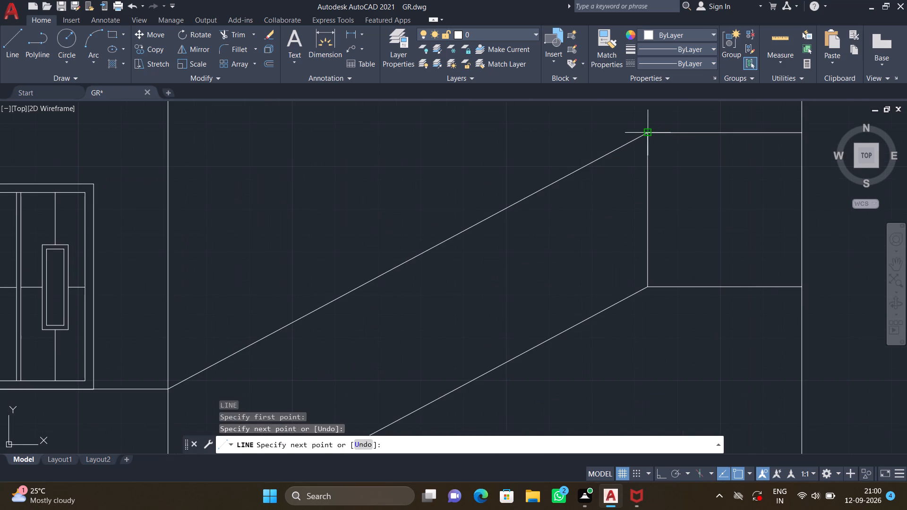
pyautogui.press('Return')
# On the second floor, draw a sloping line from the balcony band's lower edge at the inner wall line to the square's lower inner corner.
pyautogui.scroll(-3, 650, 134)
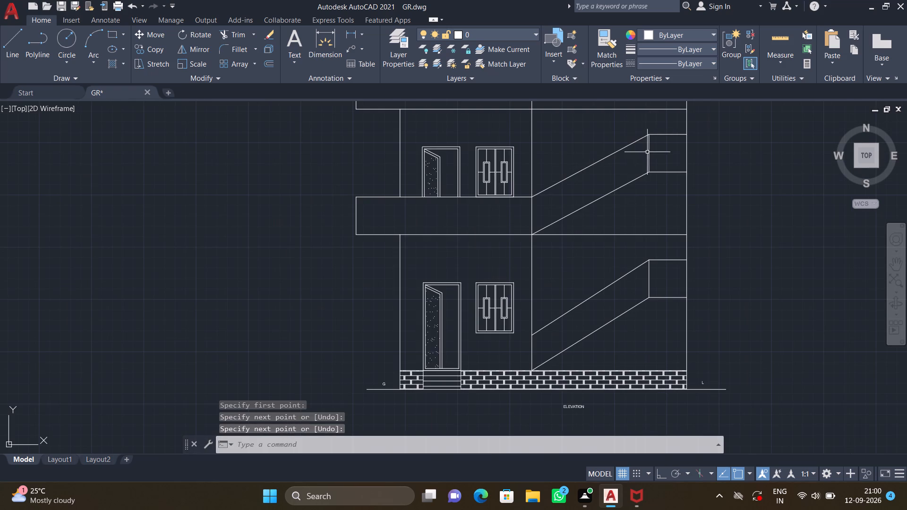
pyautogui.moveTo(622, 188); pyautogui.dragTo(619, 302, button='middle')
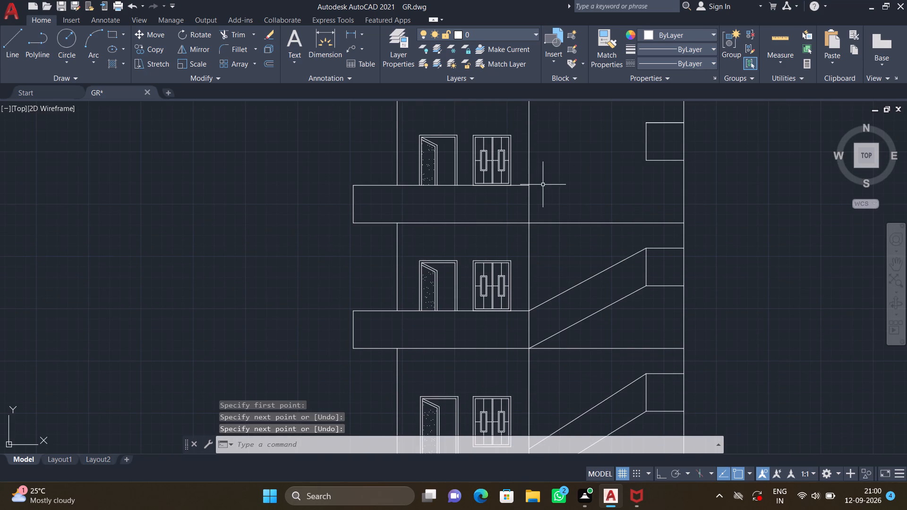
pyautogui.press('l')
pyautogui.press('Return')
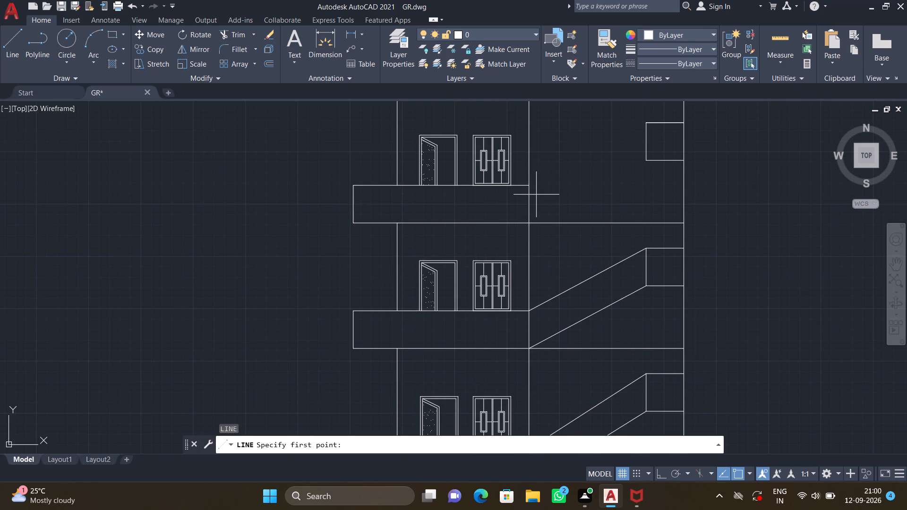
pyautogui.scroll(2, 531, 219)
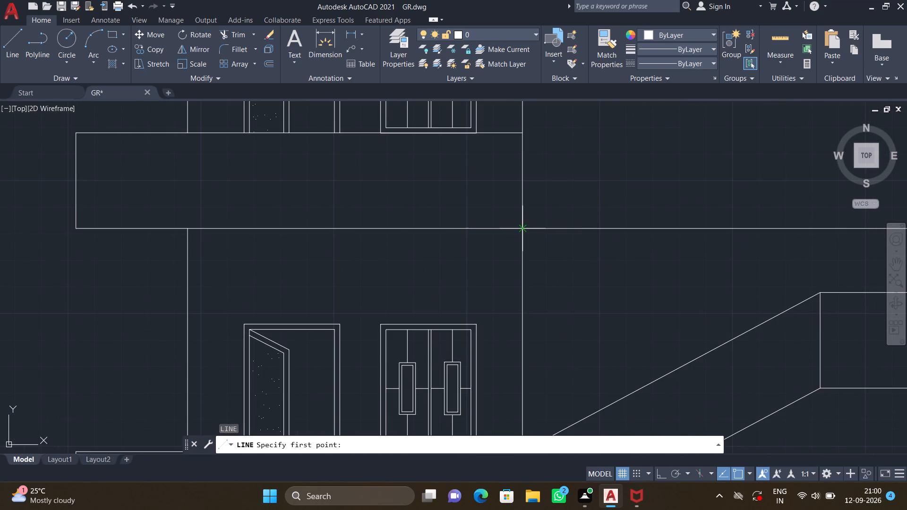
pyautogui.click(523, 229)
pyautogui.scroll(-2, 601, 184)
pyautogui.moveTo(629, 172); pyautogui.dragTo(612, 219, button='middle')
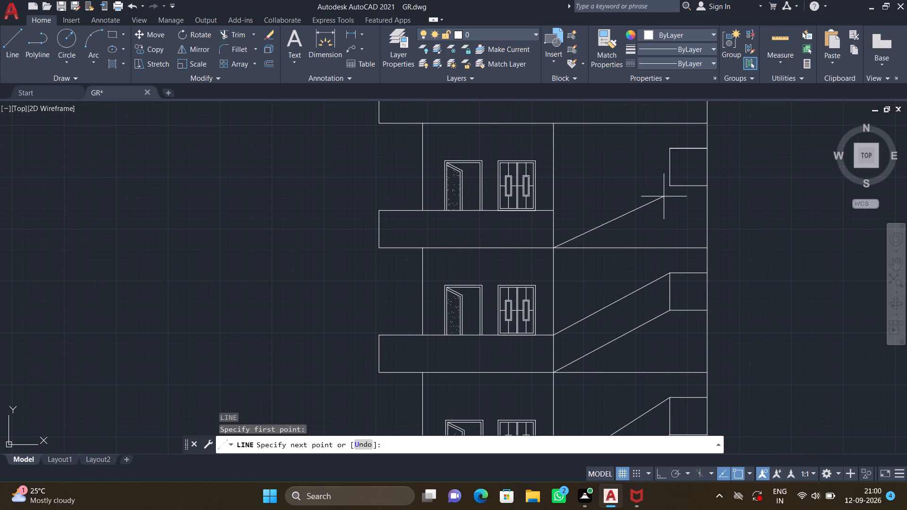
pyautogui.scroll(2, 665, 195)
pyautogui.click(672, 171)
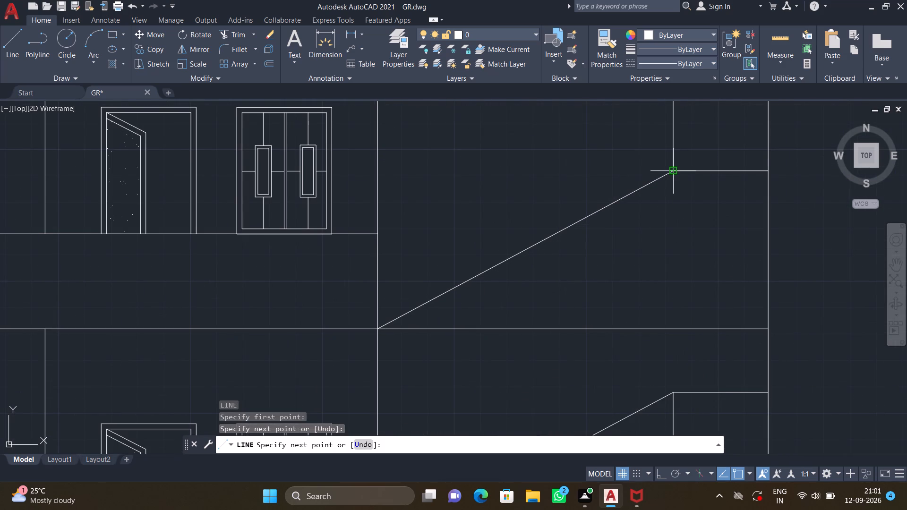
pyautogui.press('Return')
# Draw the second floor's upper sloping line from the balcony band's upper edge at the inner wall line to the square's upper inner corner.
pyautogui.scroll(-2, 650, 177)
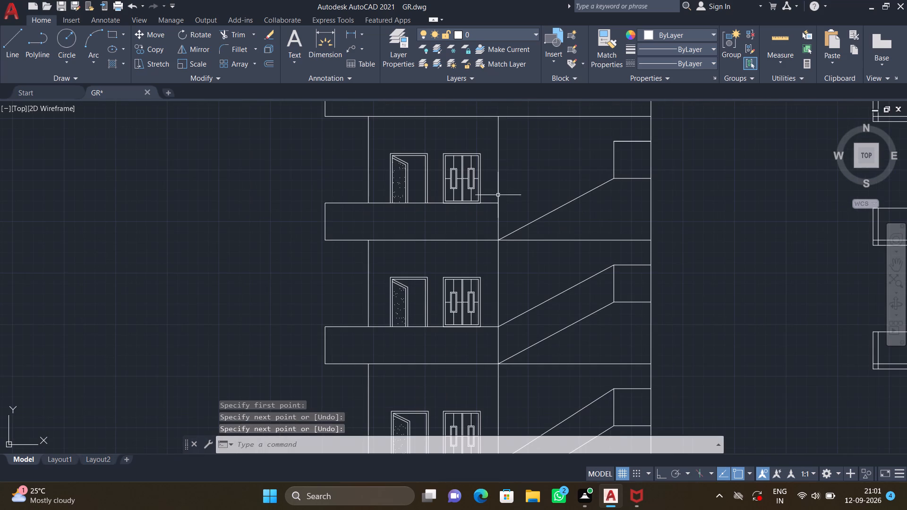
pyautogui.press('l')
pyautogui.press('Return')
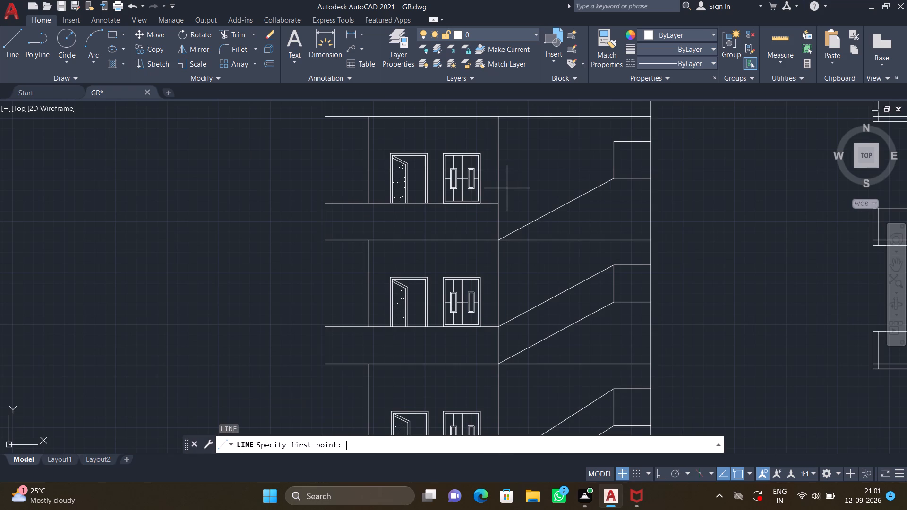
pyautogui.scroll(3, 506, 195)
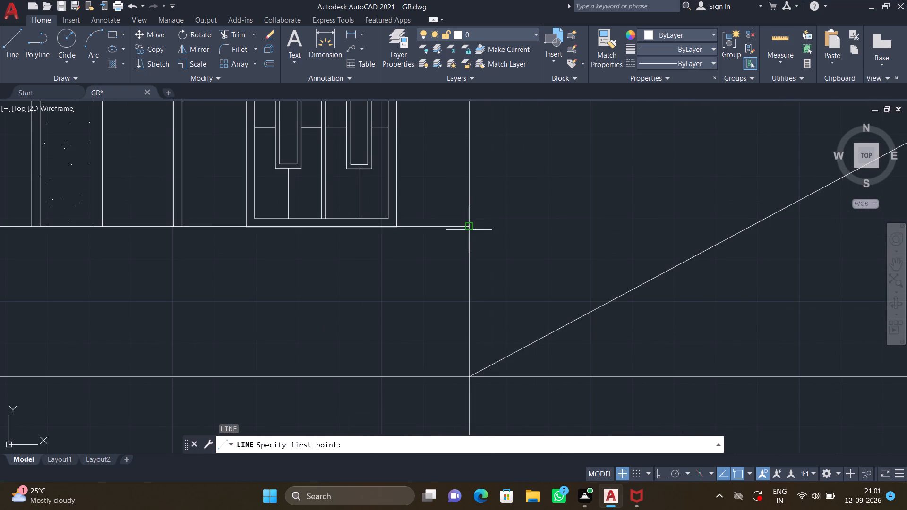
pyautogui.click(469, 230)
pyautogui.scroll(-3, 606, 169)
pyautogui.moveTo(617, 157); pyautogui.dragTo(523, 259, button='middle')
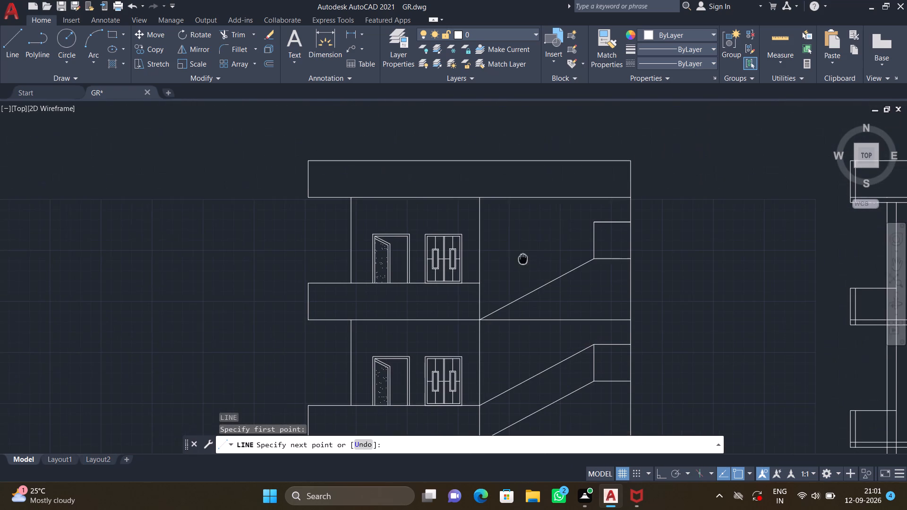
pyautogui.scroll(2, 593, 223)
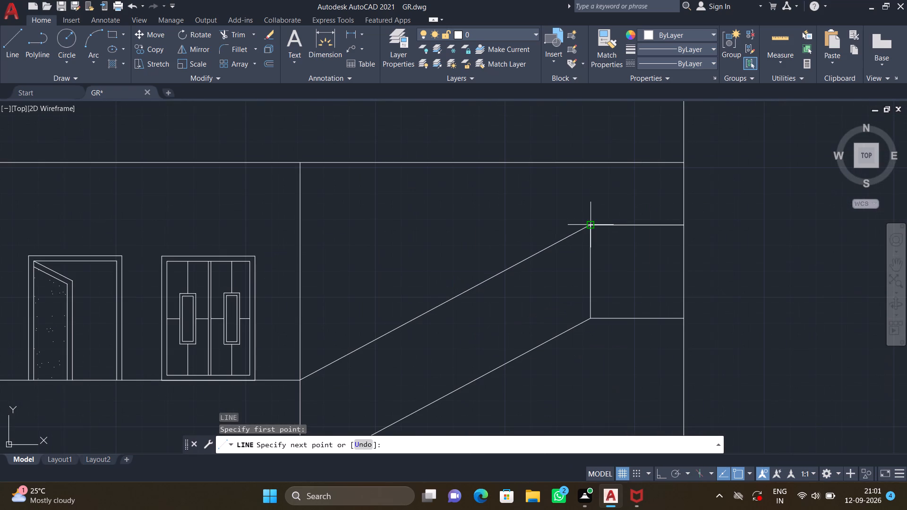
pyautogui.click(590, 223)
pyautogui.press('Return')
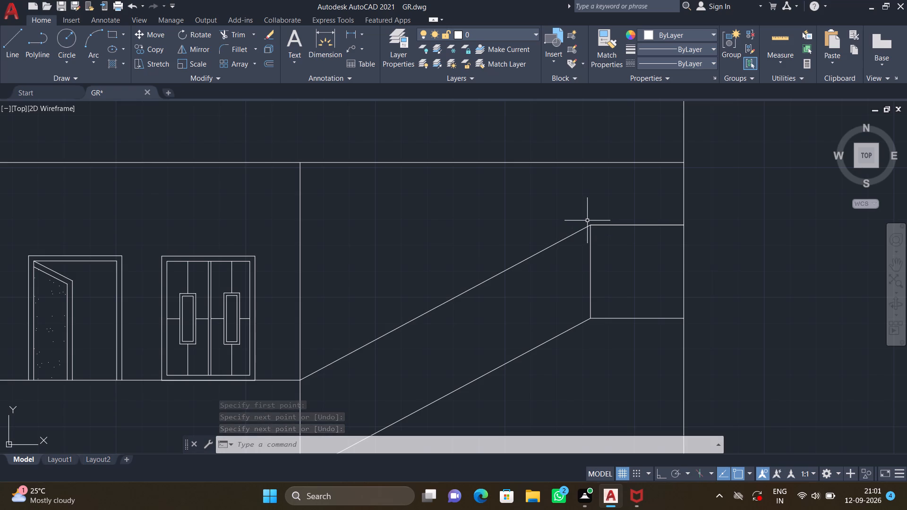
# Draw a line from the second-floor square's upper inner corner sloping back up to the roof parapet's lower edge.
pyautogui.press('l')
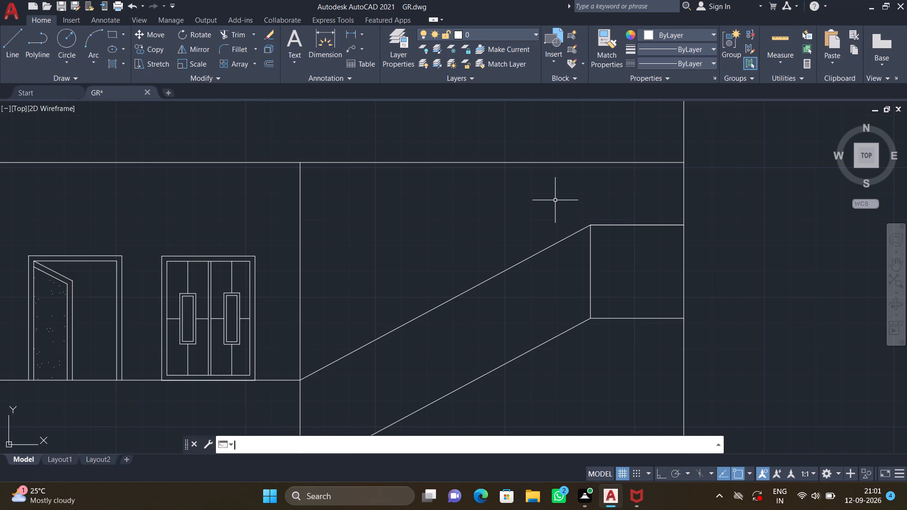
pyautogui.press('Return')
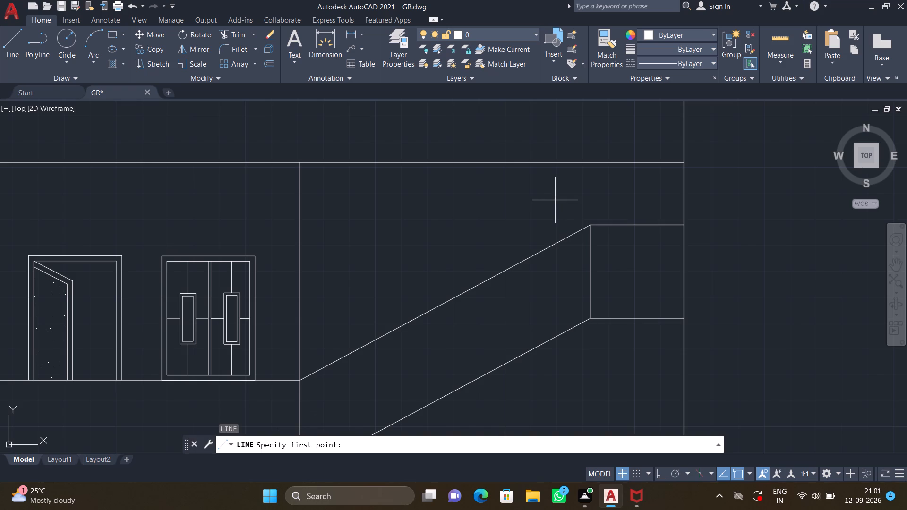
pyautogui.click(589, 223)
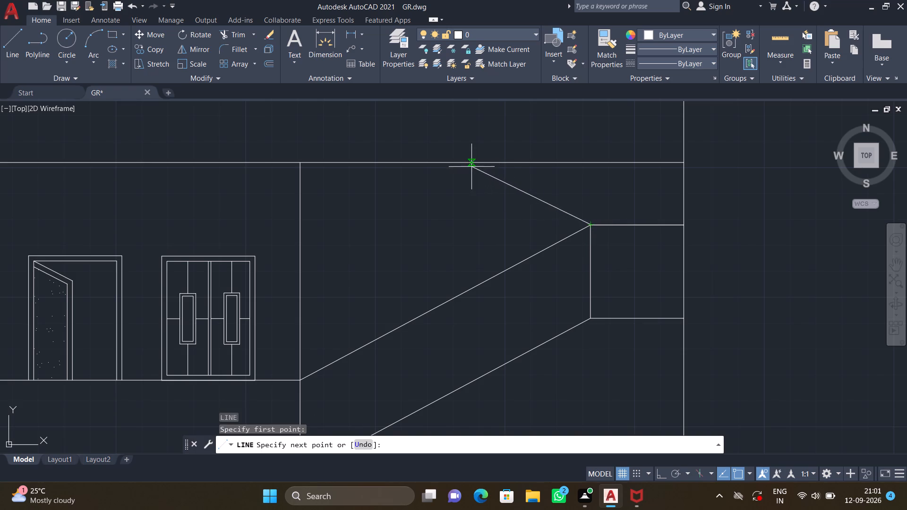
pyautogui.click(447, 162)
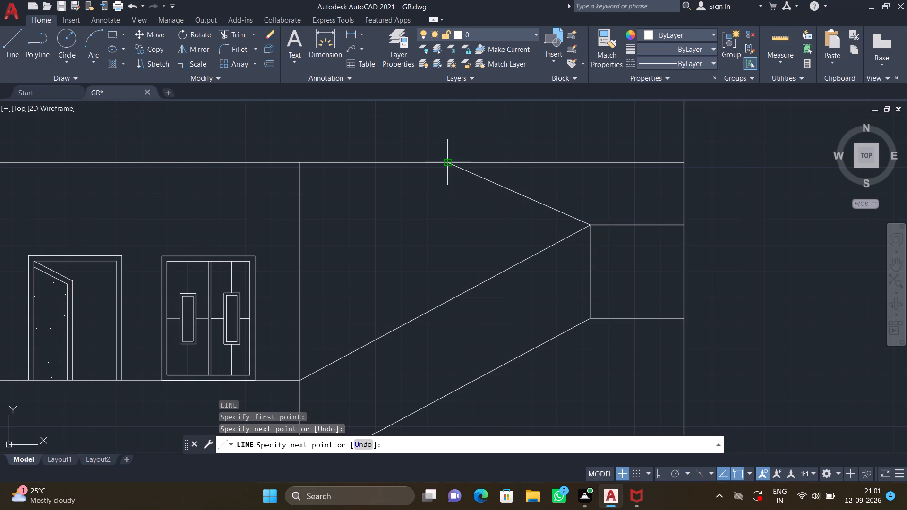
pyautogui.press('Return')
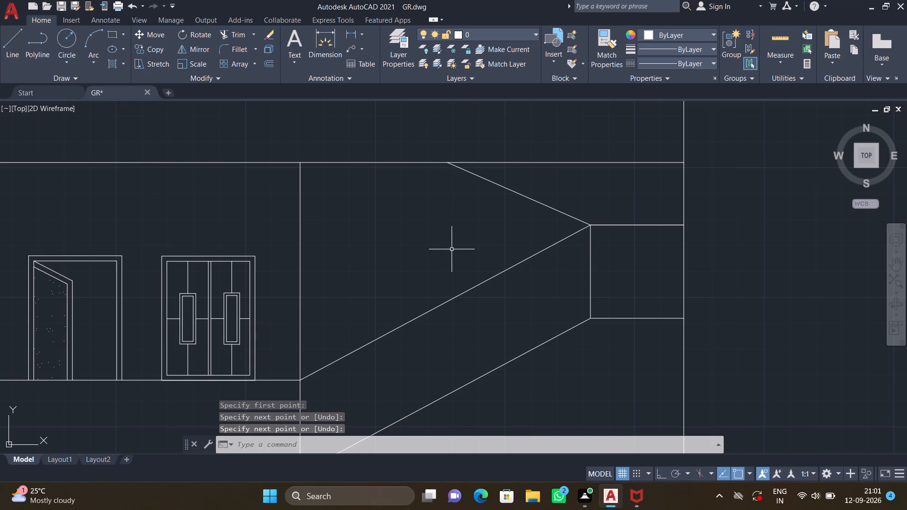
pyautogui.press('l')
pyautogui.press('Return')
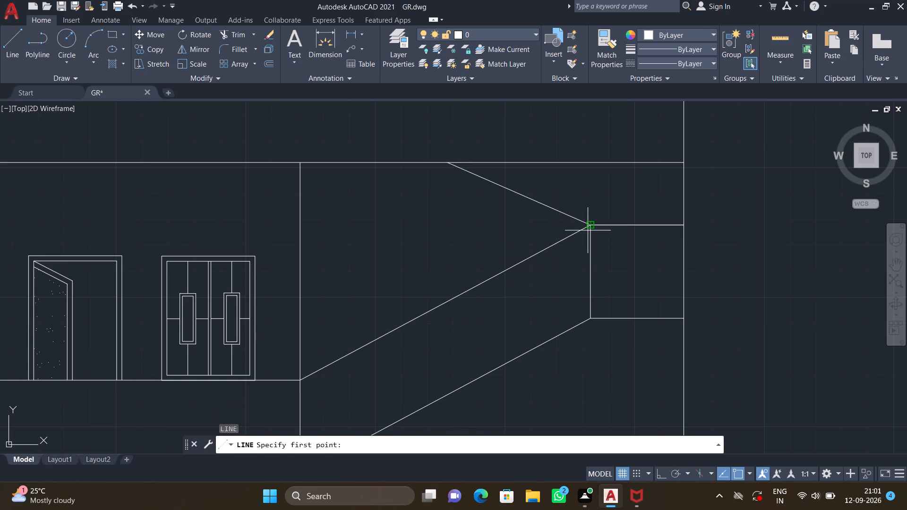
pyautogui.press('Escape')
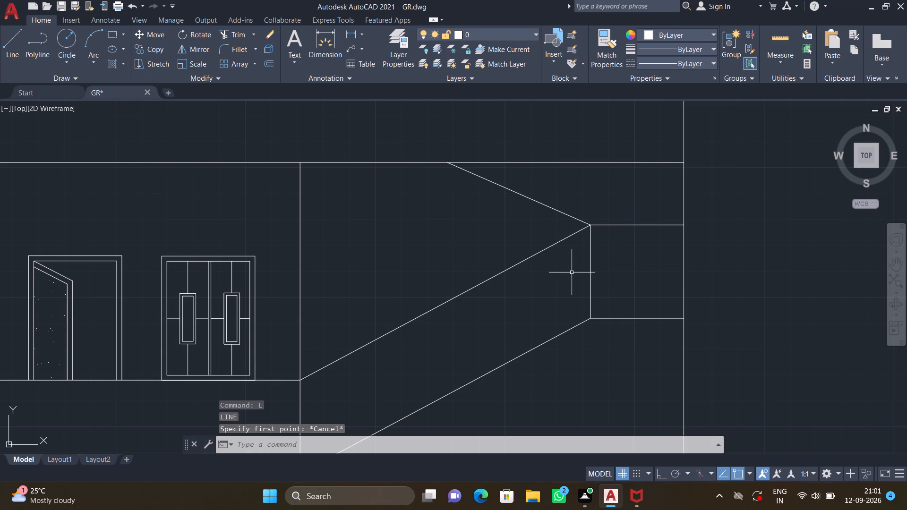
# Check the height of the second-floor square's inner side with a linear dimension, without placing it.
pyautogui.click(363, 34)
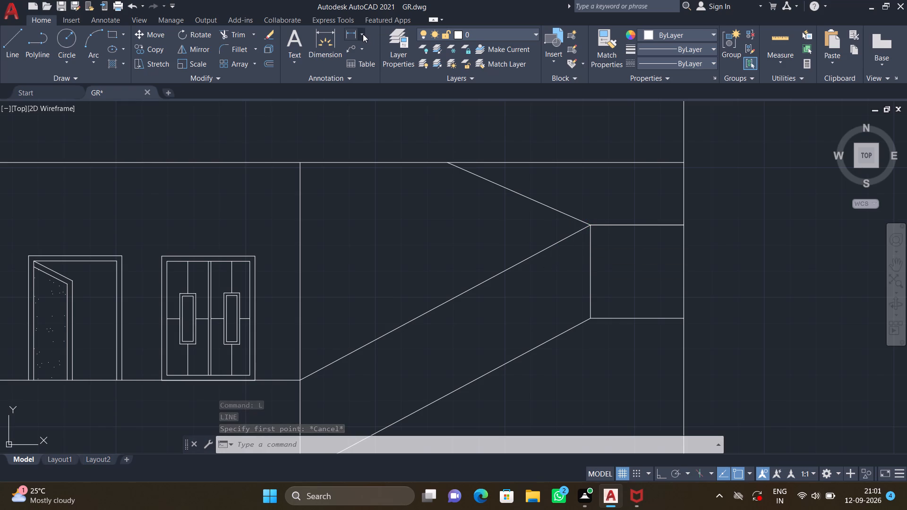
pyautogui.click(370, 47)
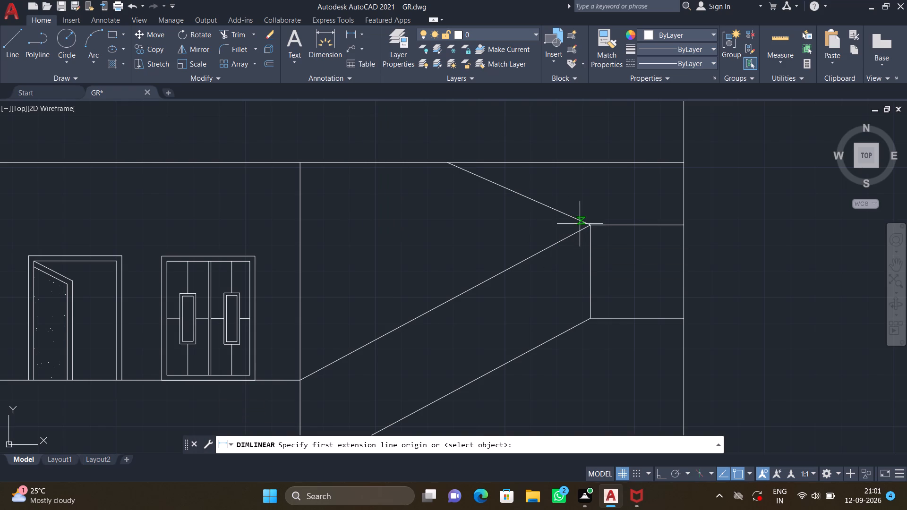
pyautogui.scroll(1, 580, 224)
pyautogui.click(594, 227)
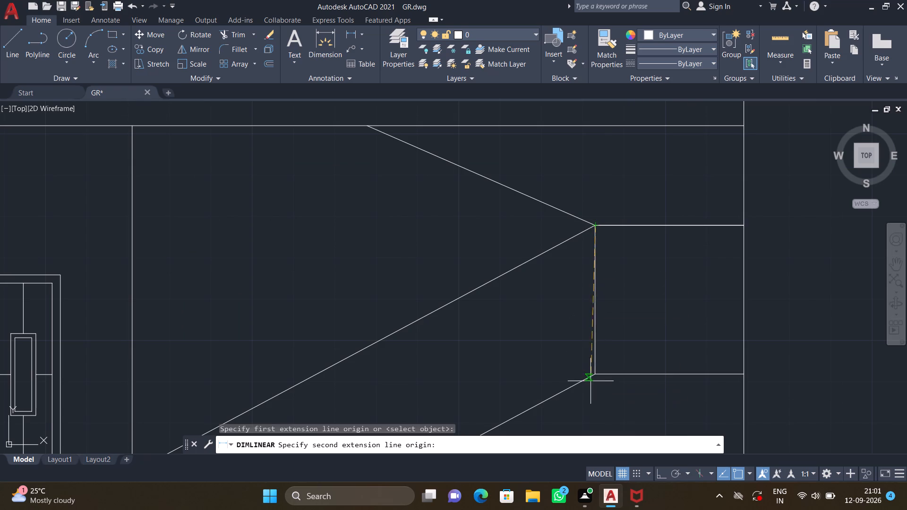
pyautogui.click(596, 370)
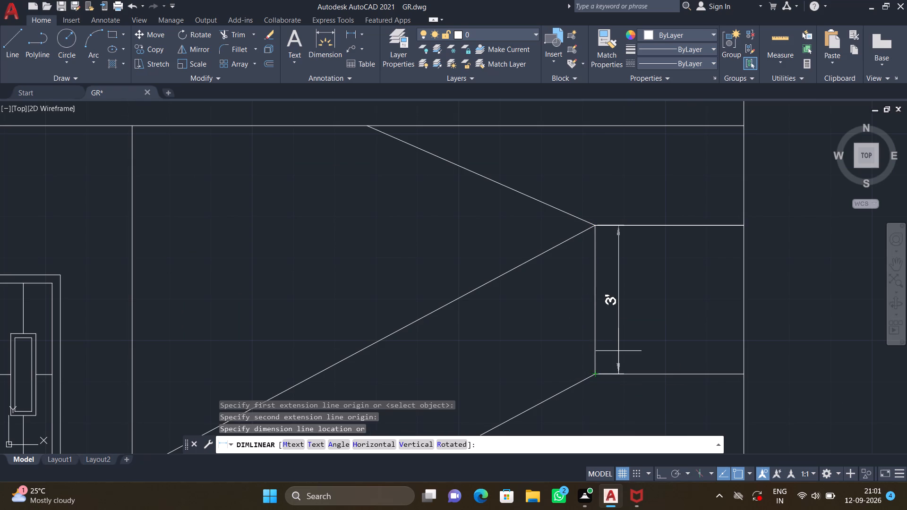
pyautogui.press('Escape')
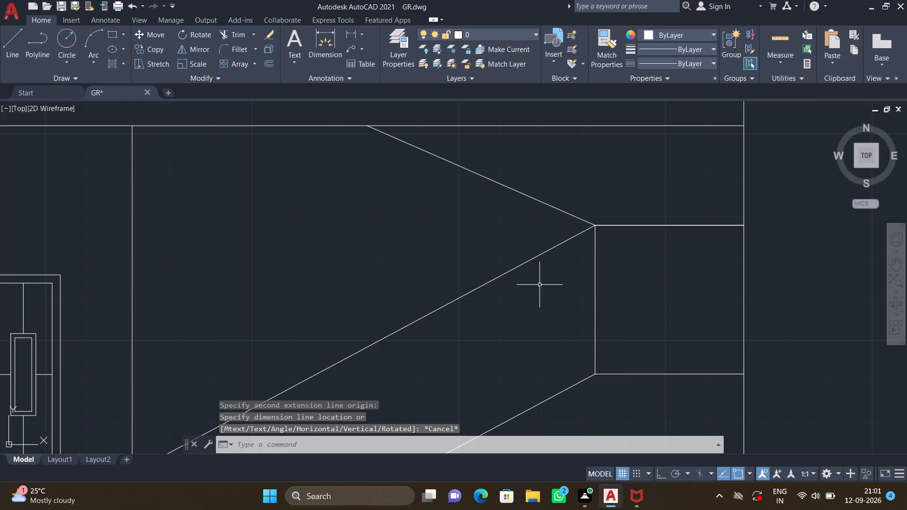
# From the second-floor square's upper inner corner, draw a line 3' down along the upper slope, continuing with a freehand segment back up toward the parapet.
pyautogui.press('l')
pyautogui.press('Return')
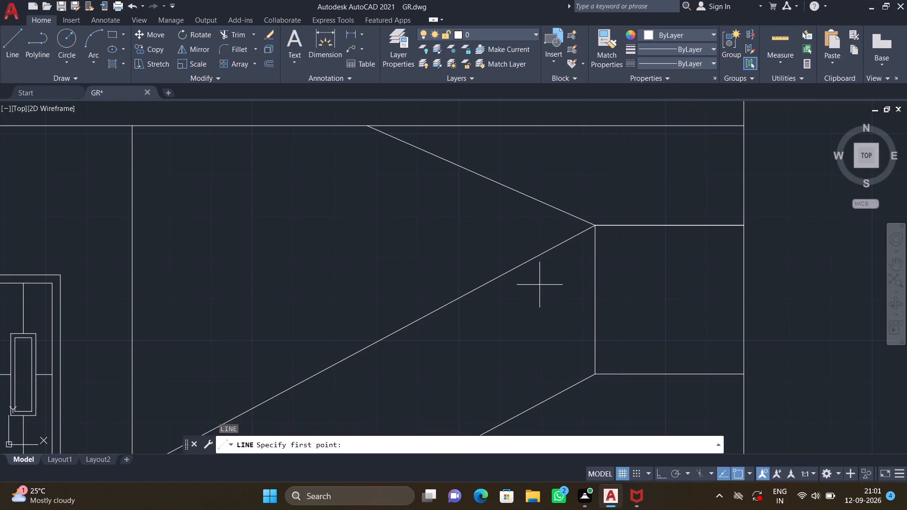
pyautogui.click(595, 227)
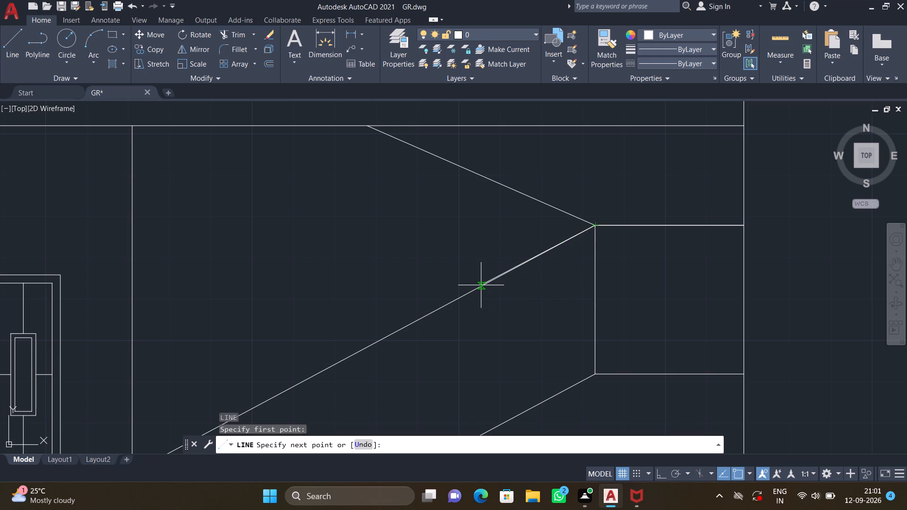
pyautogui.write("3'")
pyautogui.press('Return')
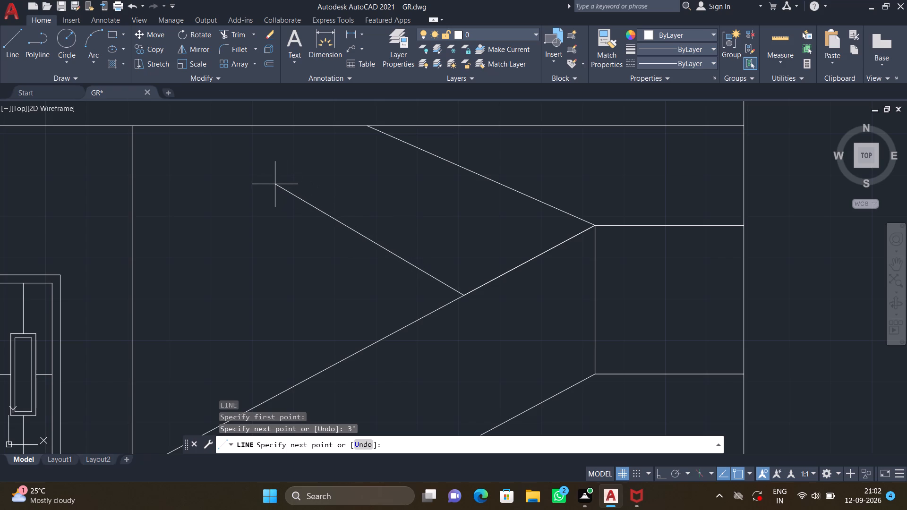
pyautogui.moveTo(274, 186); pyautogui.dragTo(368, 264, button='middle')
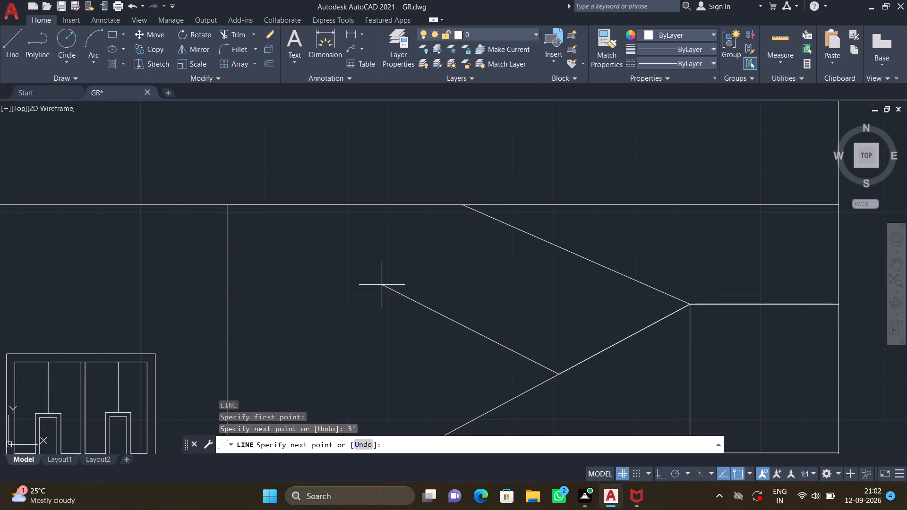
pyautogui.click(382, 285)
pyautogui.press('Return')
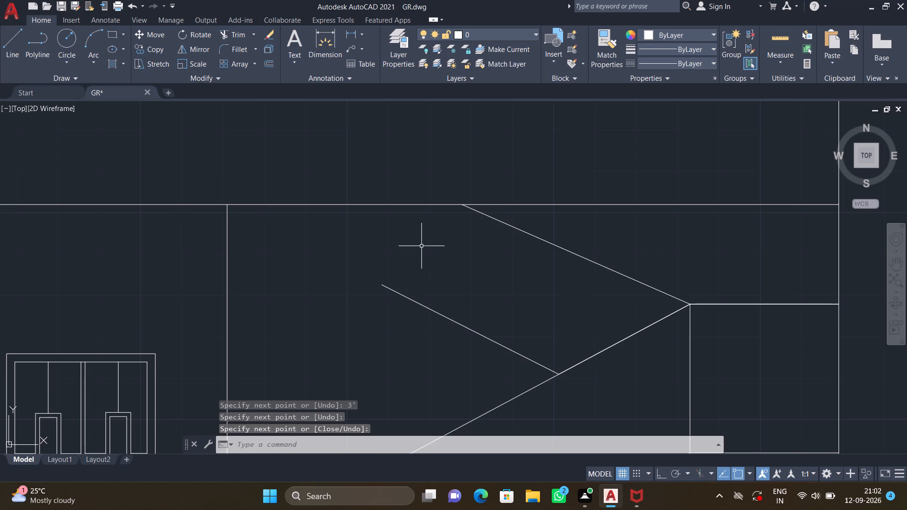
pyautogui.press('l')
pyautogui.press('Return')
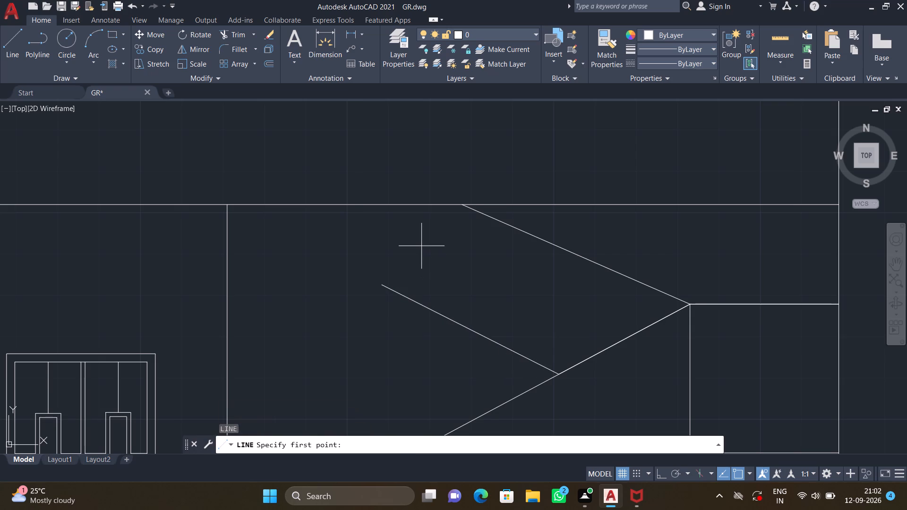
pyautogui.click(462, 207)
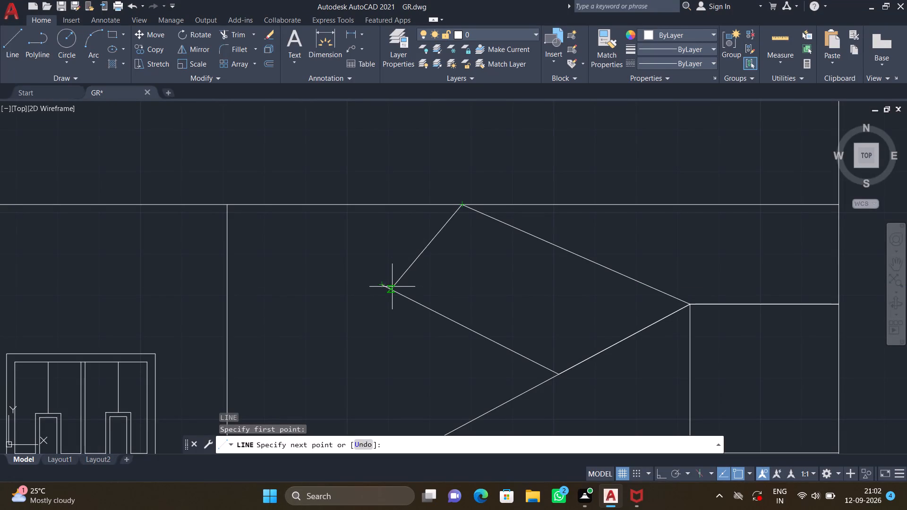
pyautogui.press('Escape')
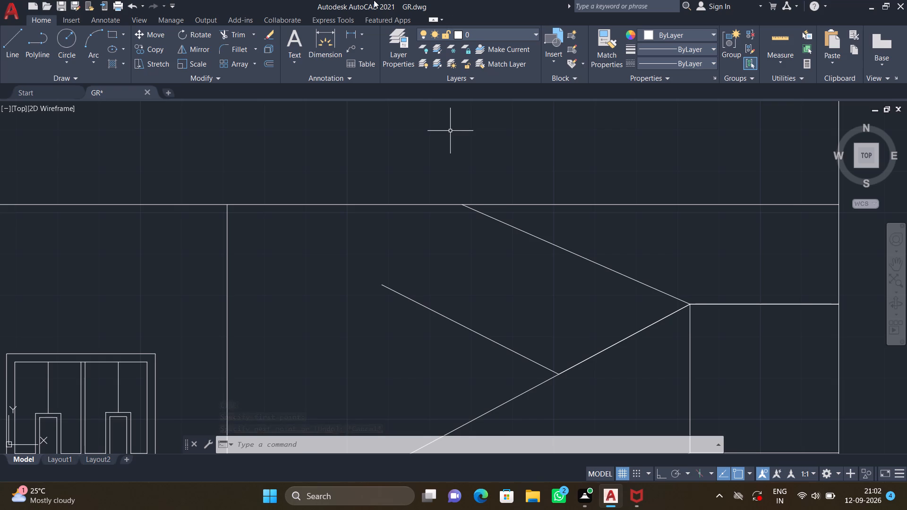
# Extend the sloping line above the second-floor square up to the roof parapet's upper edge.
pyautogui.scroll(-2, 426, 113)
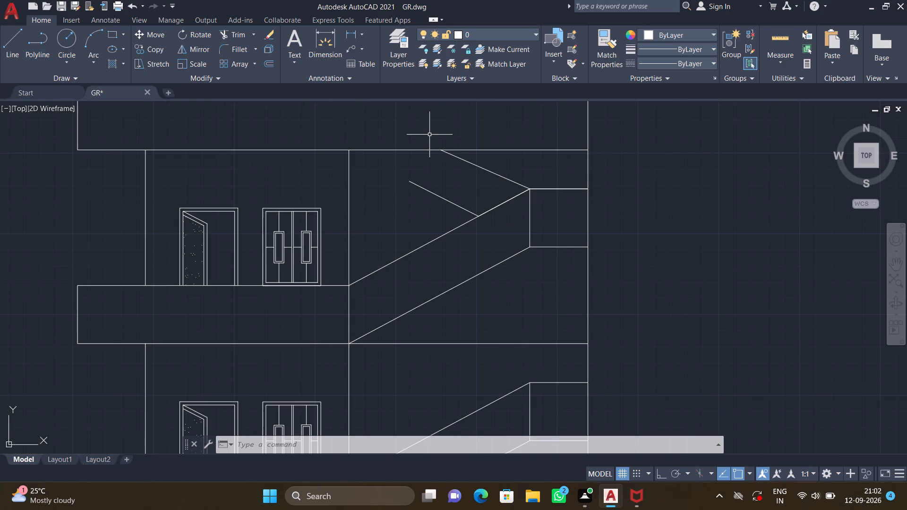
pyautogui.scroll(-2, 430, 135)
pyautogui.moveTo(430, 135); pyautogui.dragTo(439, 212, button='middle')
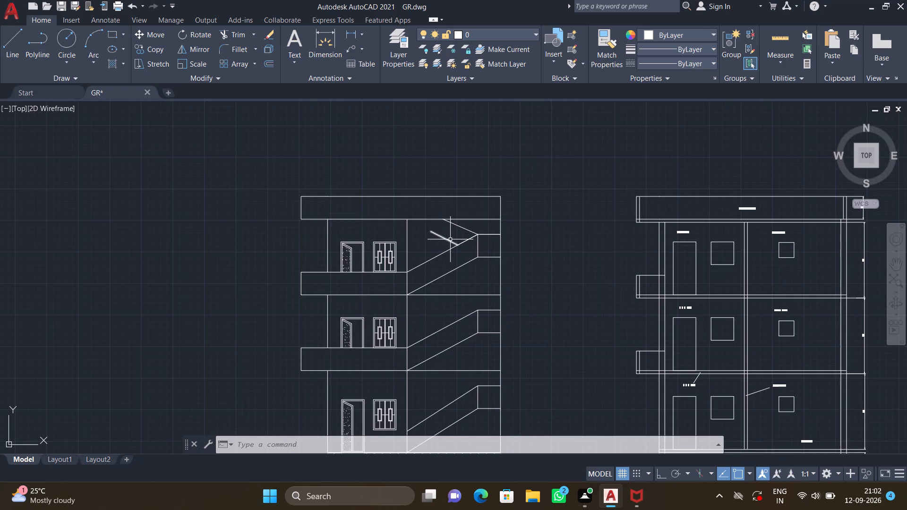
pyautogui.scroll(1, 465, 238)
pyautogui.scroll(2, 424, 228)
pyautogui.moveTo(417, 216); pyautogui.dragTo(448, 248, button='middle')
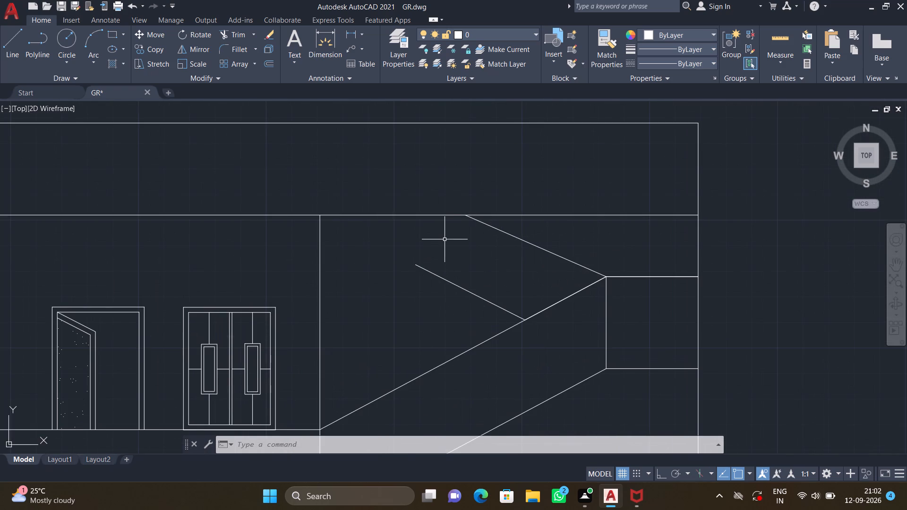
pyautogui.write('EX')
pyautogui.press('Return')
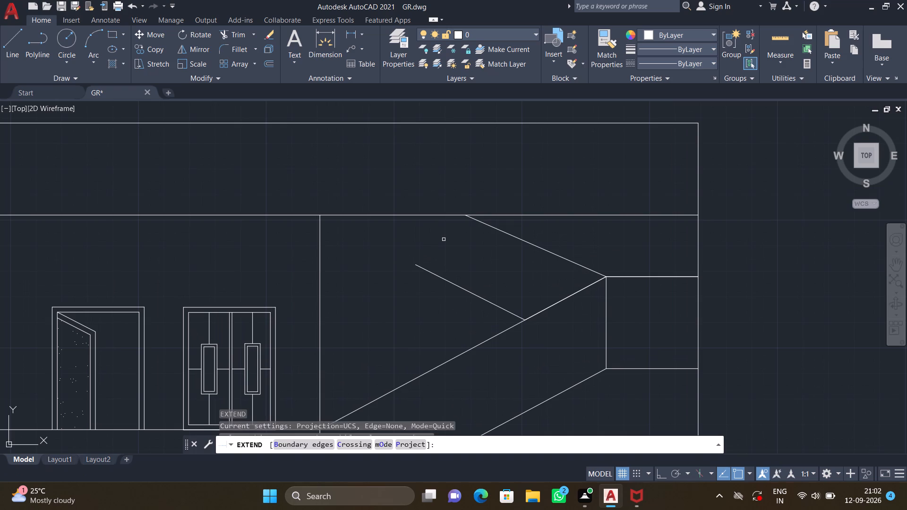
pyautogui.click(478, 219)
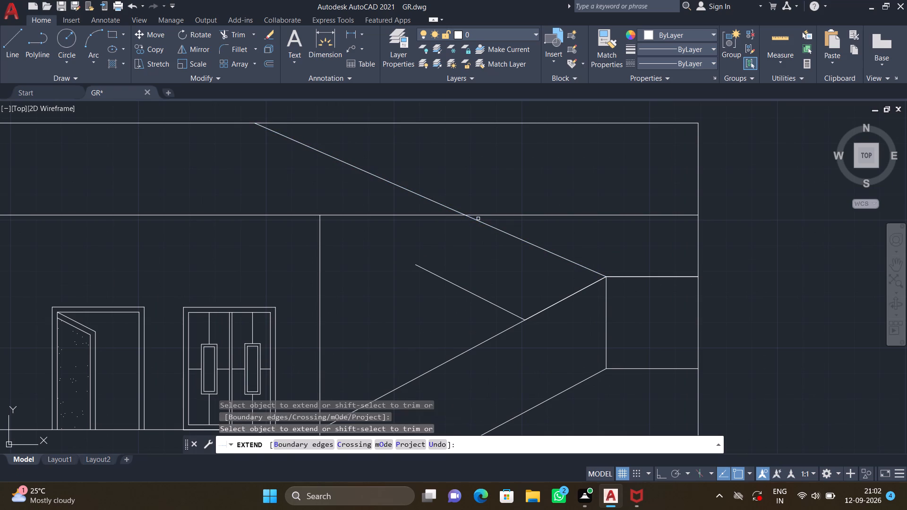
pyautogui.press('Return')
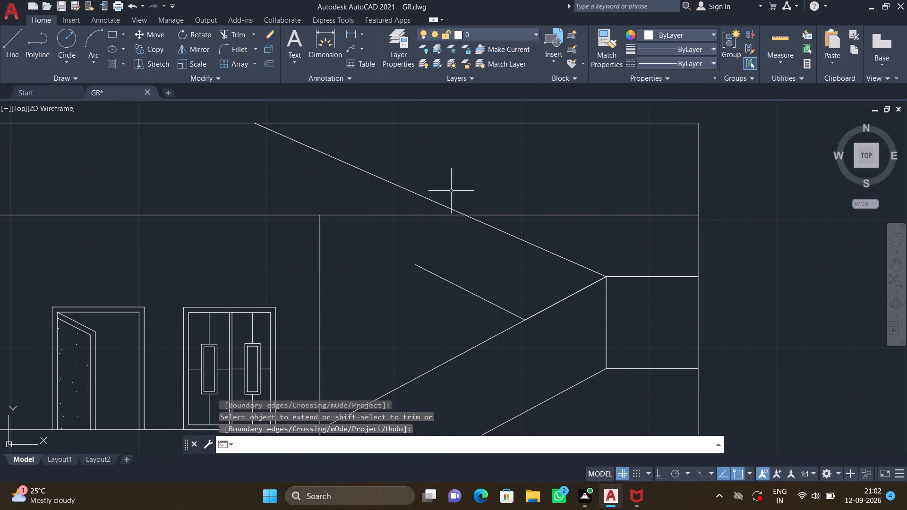
# Extend the inner wall line up through the roof parapet to its upper edge.
pyautogui.moveTo(365, 196); pyautogui.dragTo(496, 217, button='middle')
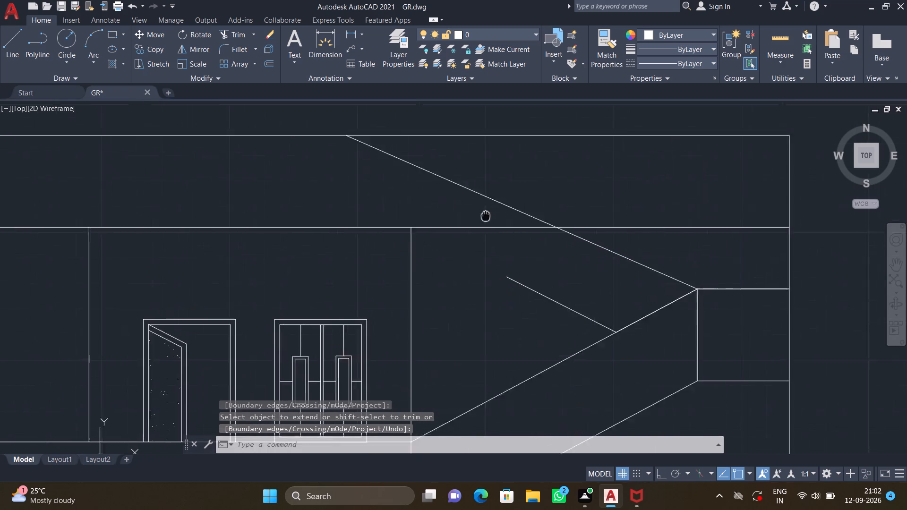
pyautogui.moveTo(496, 217); pyautogui.dragTo(496, 218, button='middle')
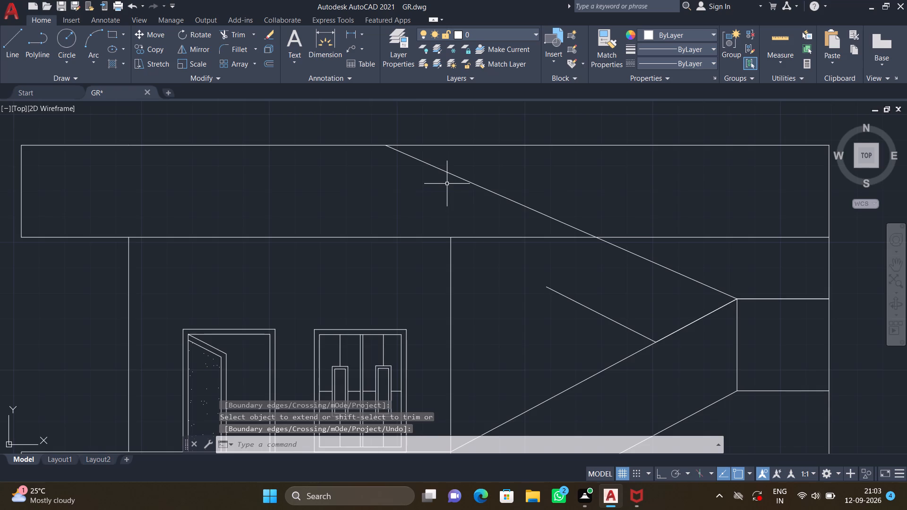
pyautogui.scroll(1, 446, 182)
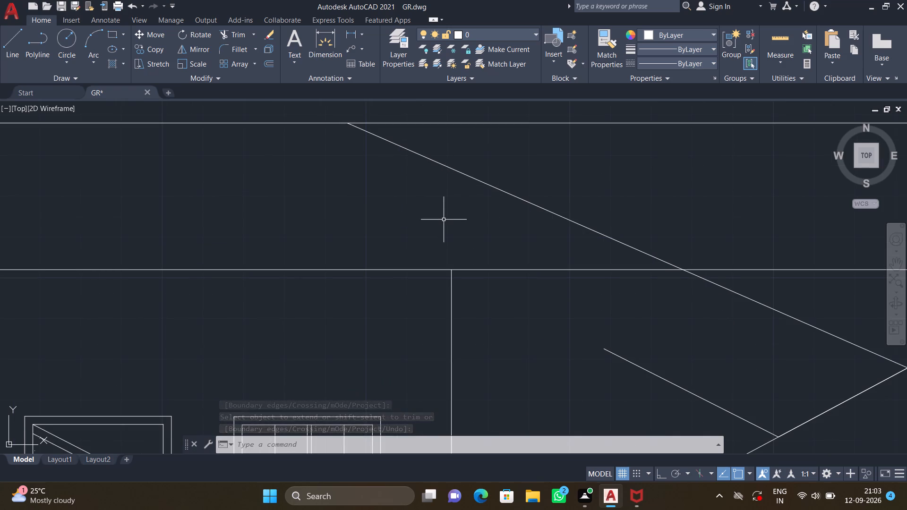
pyautogui.write('EX')
pyautogui.press('Return')
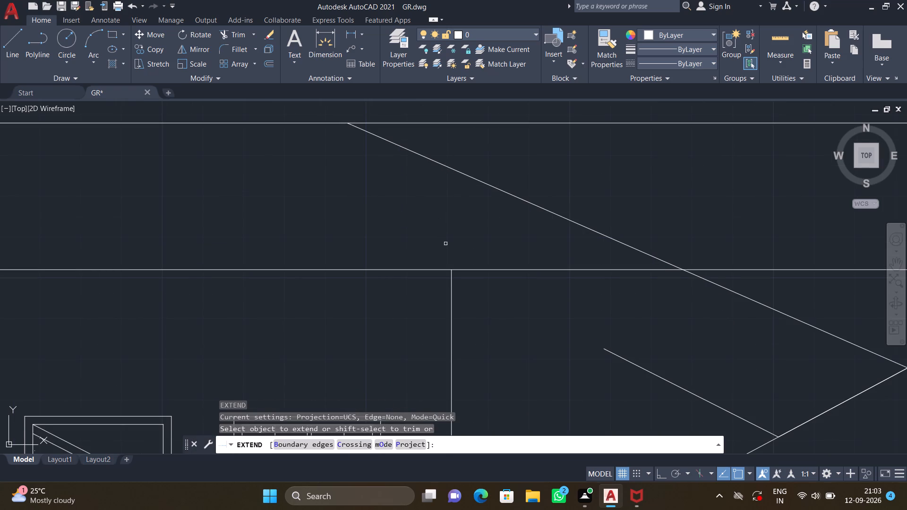
pyautogui.click(450, 287)
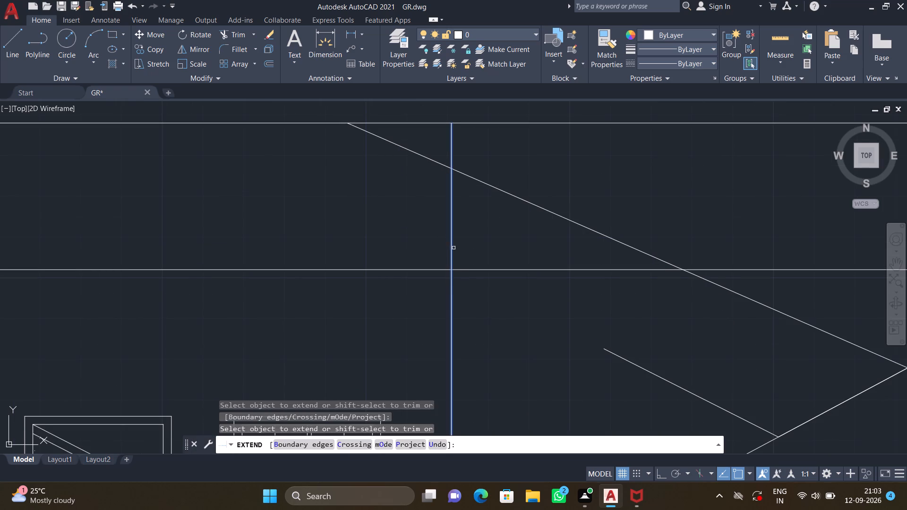
pyautogui.click(453, 247)
pyautogui.click(449, 231)
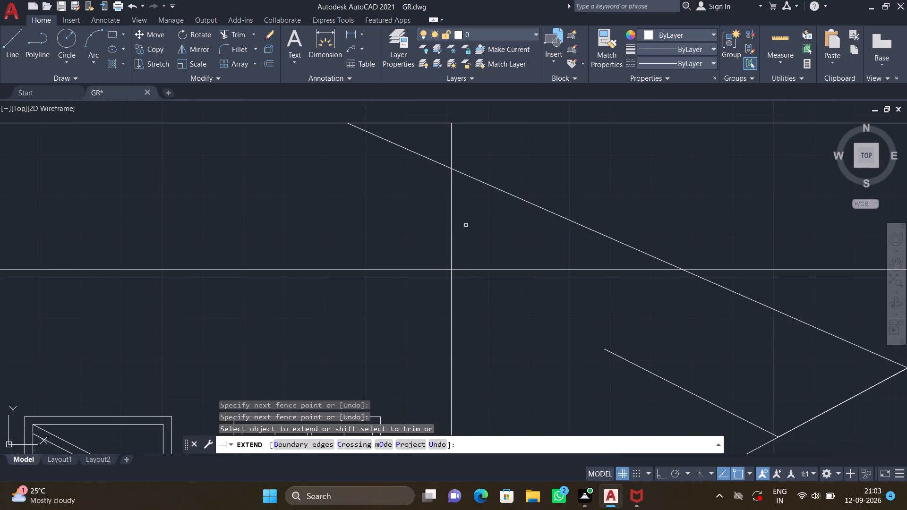
pyautogui.press('Return')
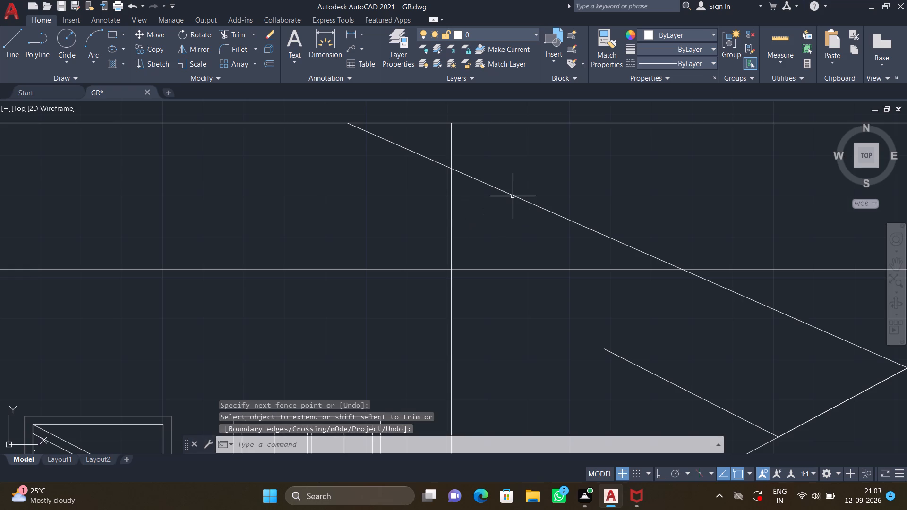
# Delete the sloping line crossing the parapet and the short freehand sloping line below it.
pyautogui.click(513, 196)
pyautogui.press('Delete')
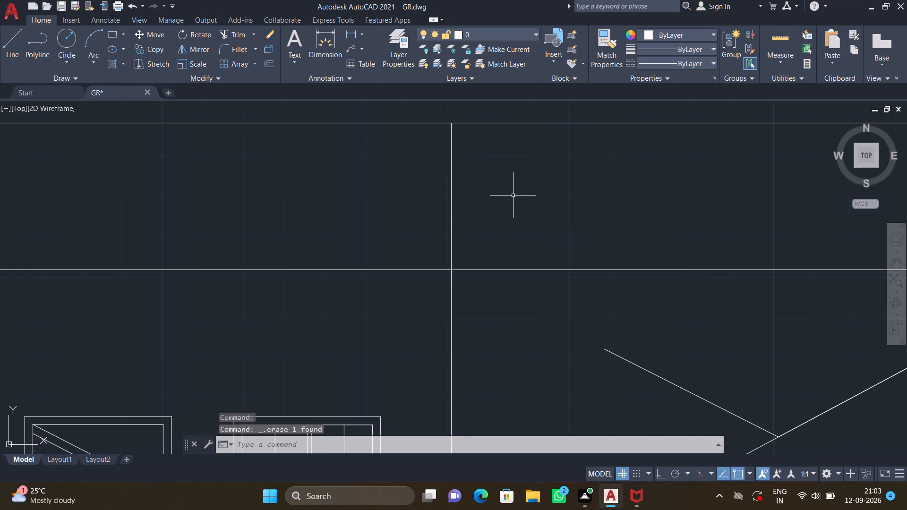
pyautogui.scroll(-1, 514, 196)
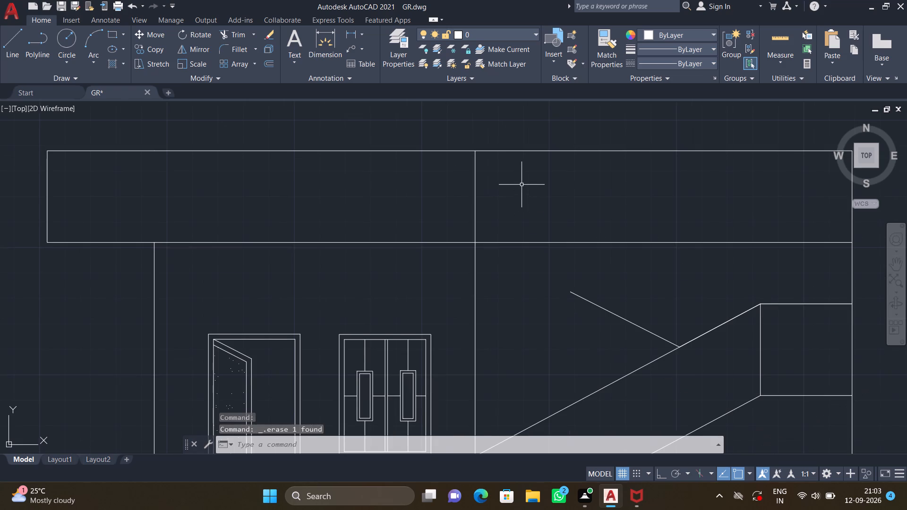
pyautogui.click(588, 301)
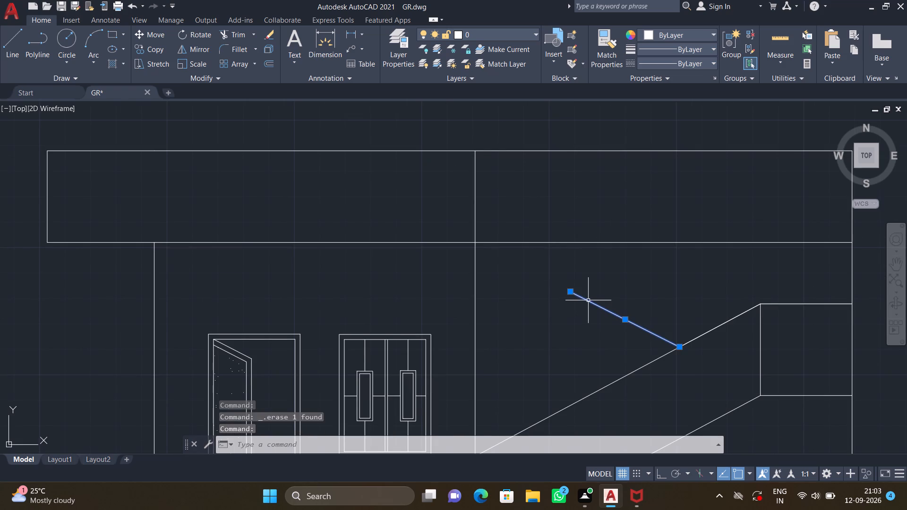
pyautogui.press('Return')
# Draw a sloping line from the inner wall line's top at the parapet's upper edge to the second-floor square's upper inner corner.
pyautogui.press('l')
pyautogui.press('Return')
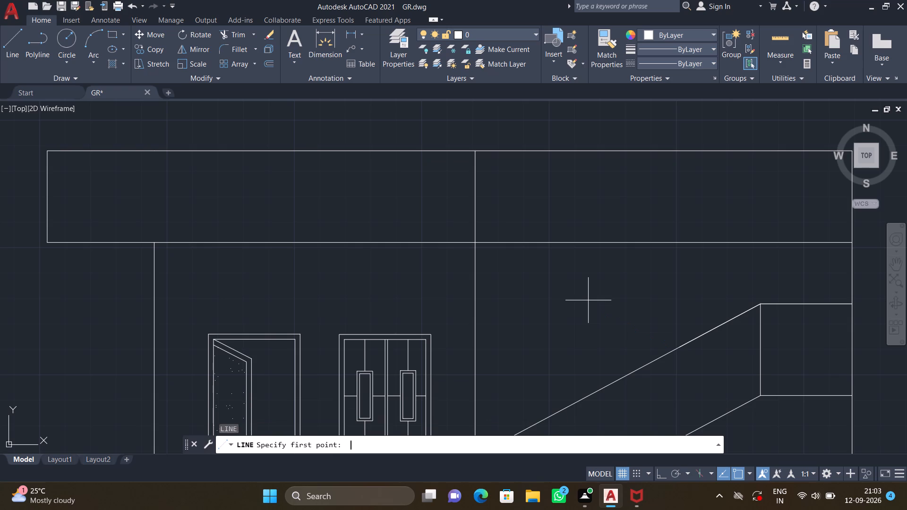
pyautogui.click(477, 151)
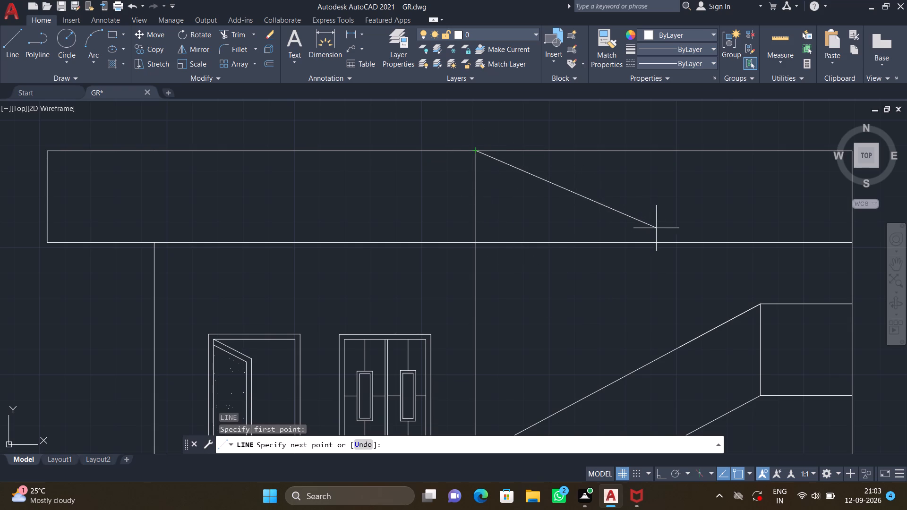
pyautogui.scroll(2, 762, 291)
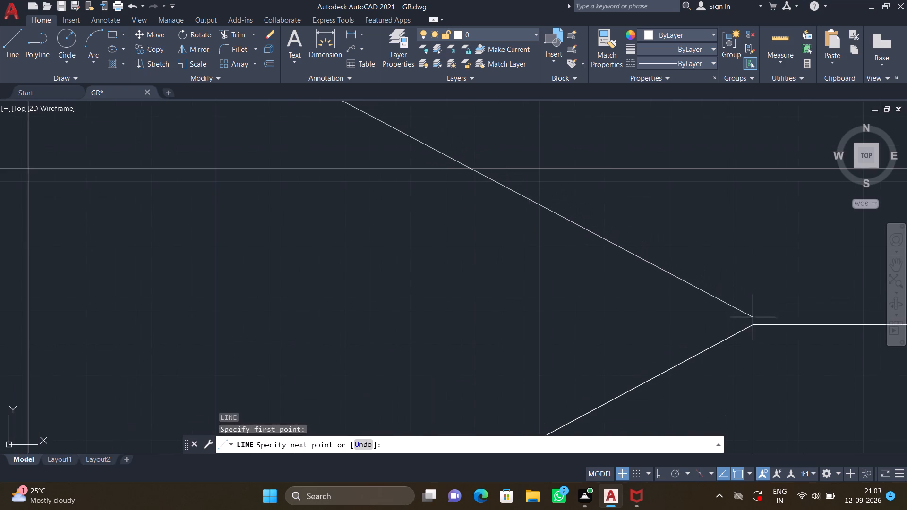
pyautogui.scroll(1, 759, 321)
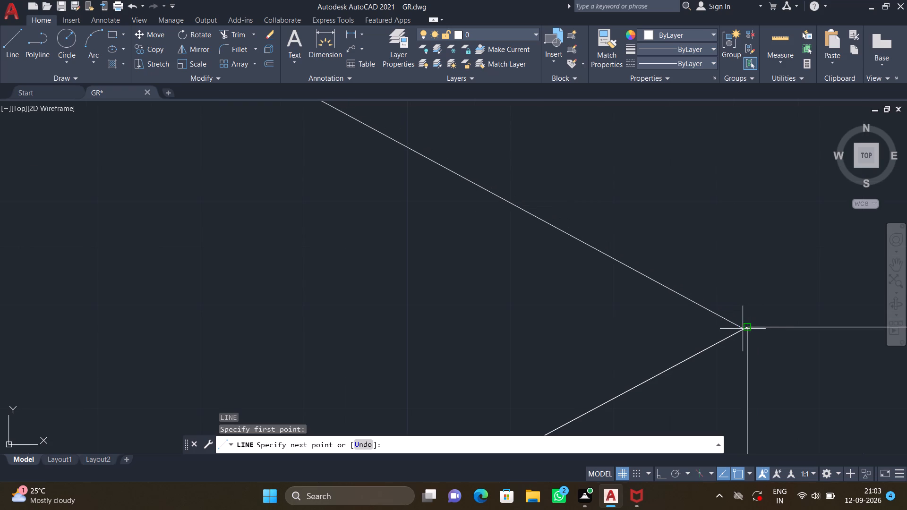
pyautogui.click(748, 327)
pyautogui.press('Return')
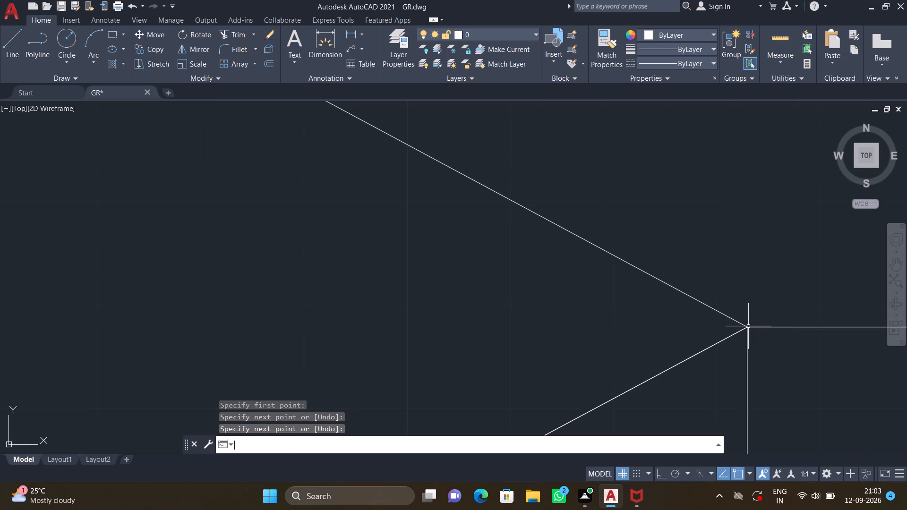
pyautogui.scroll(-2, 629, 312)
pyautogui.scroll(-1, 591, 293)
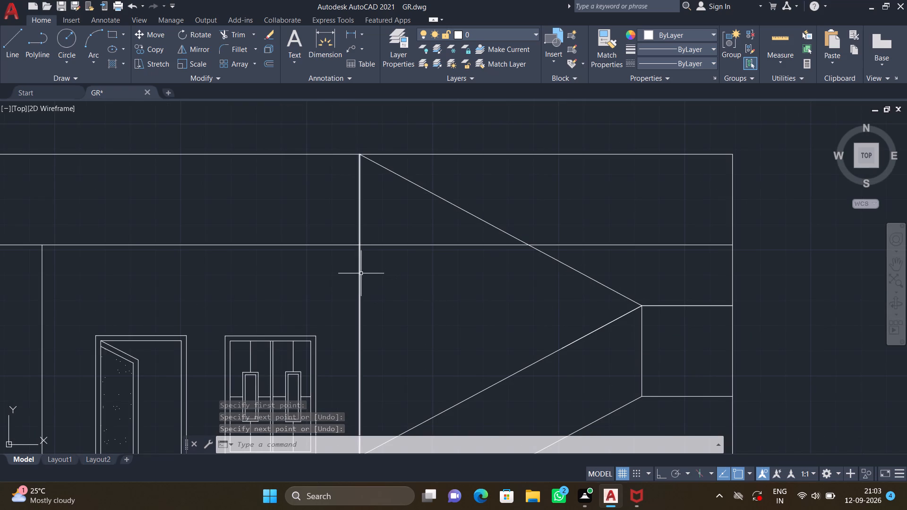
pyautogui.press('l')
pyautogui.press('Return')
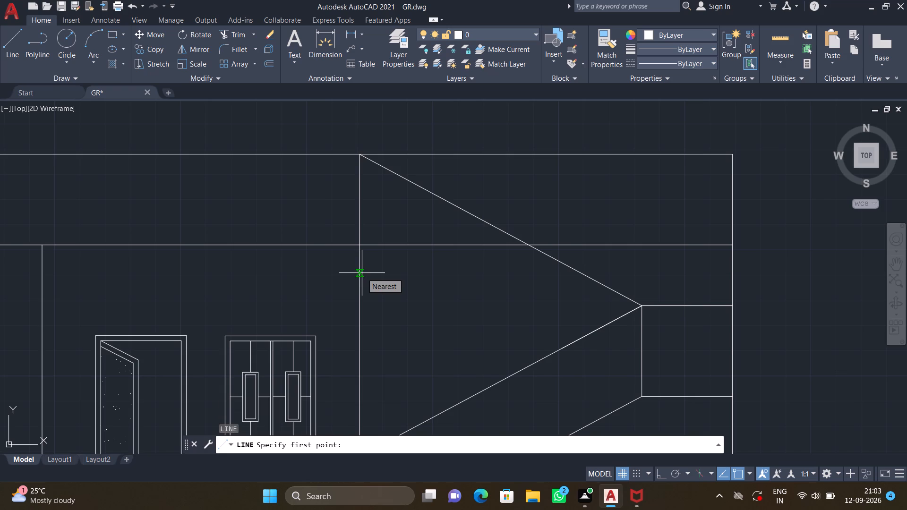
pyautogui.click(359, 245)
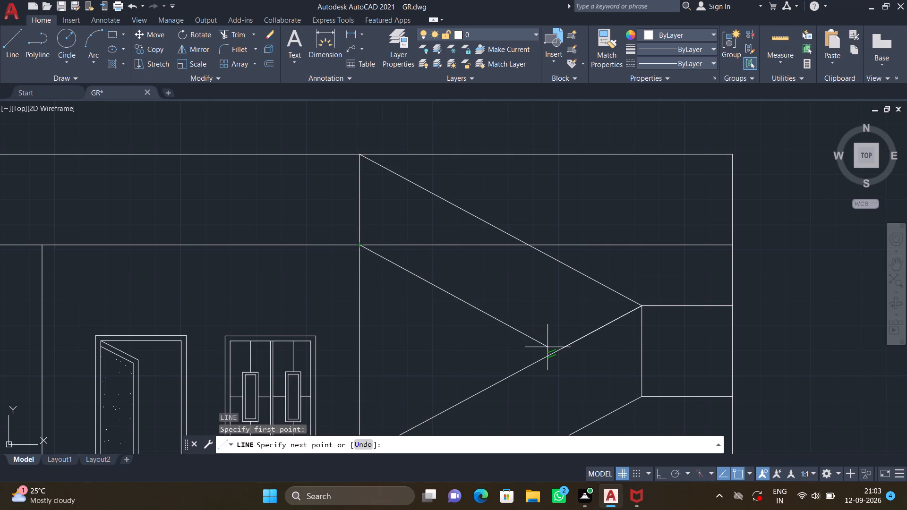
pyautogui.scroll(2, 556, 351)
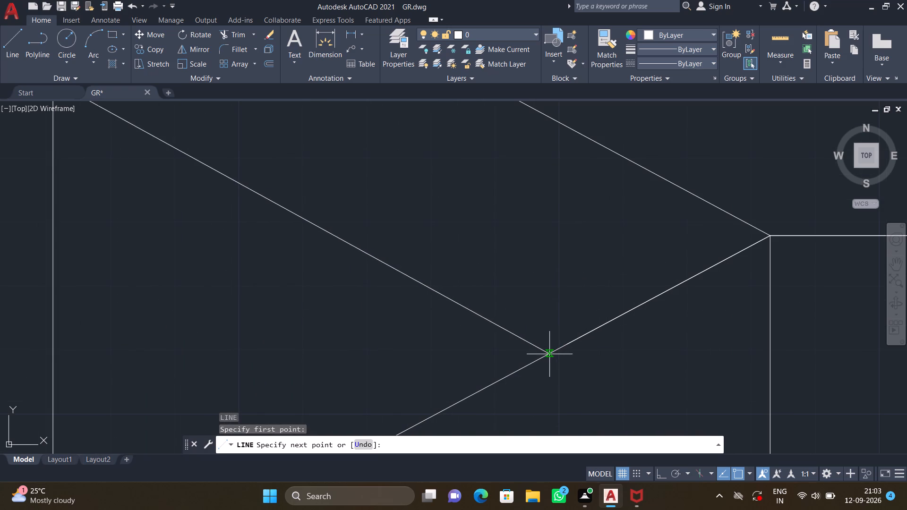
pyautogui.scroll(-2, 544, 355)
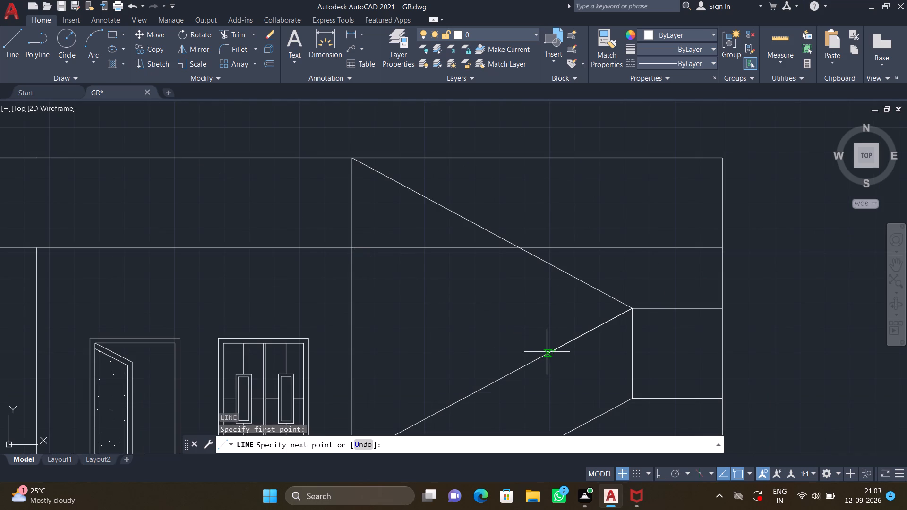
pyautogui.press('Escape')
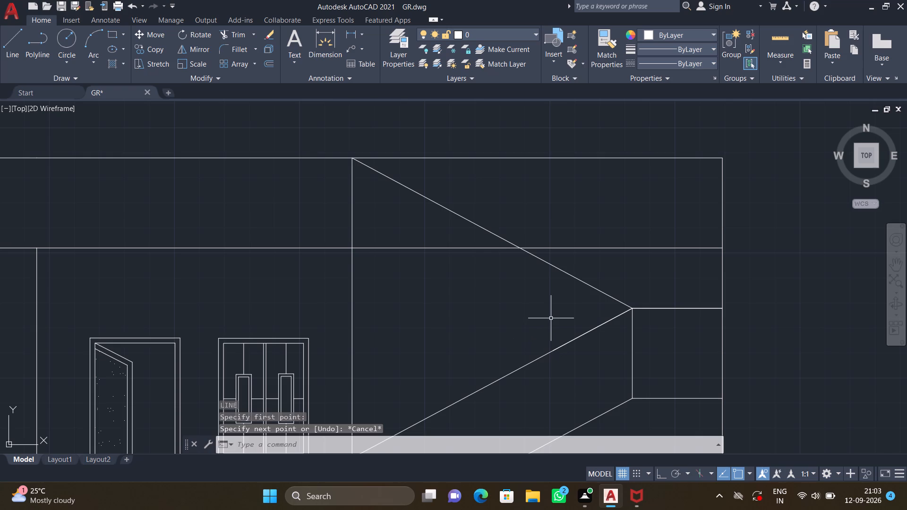
# Draw a line 3' from the second-floor square's upper inner corner down along the slope, continuing to the inner wall line at the parapet's lower edge.
pyautogui.press('l')
pyautogui.press('Return')
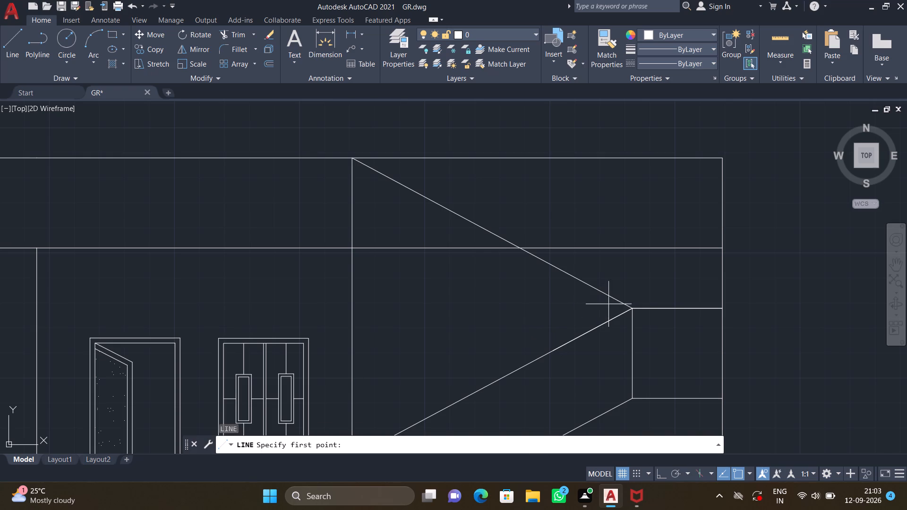
pyautogui.click(628, 307)
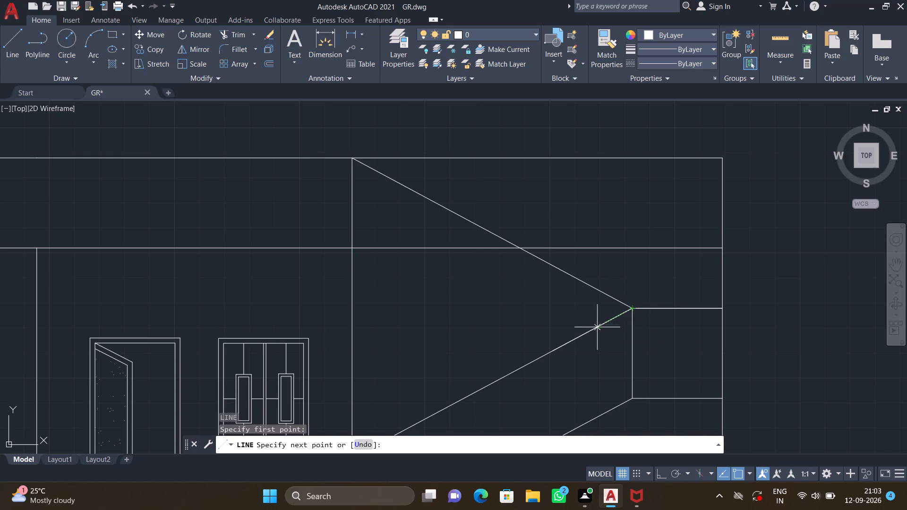
pyautogui.write("3'")
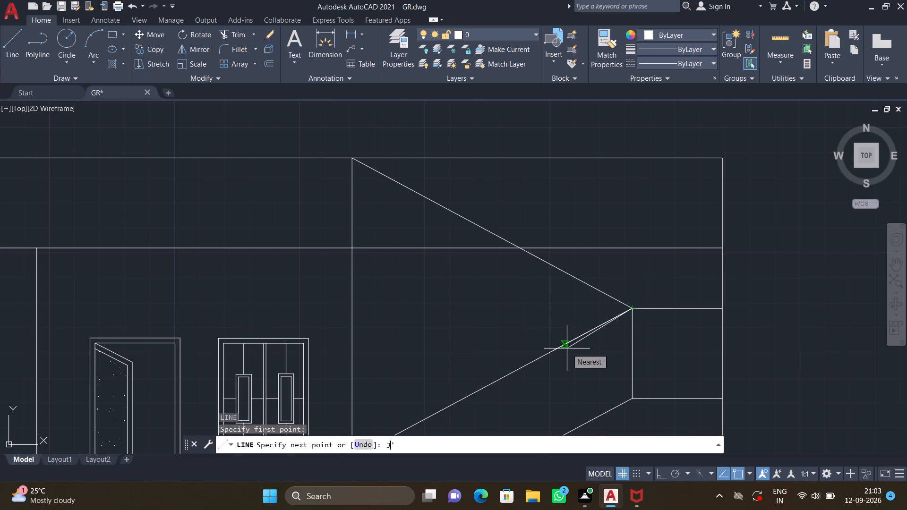
pyautogui.press('Return')
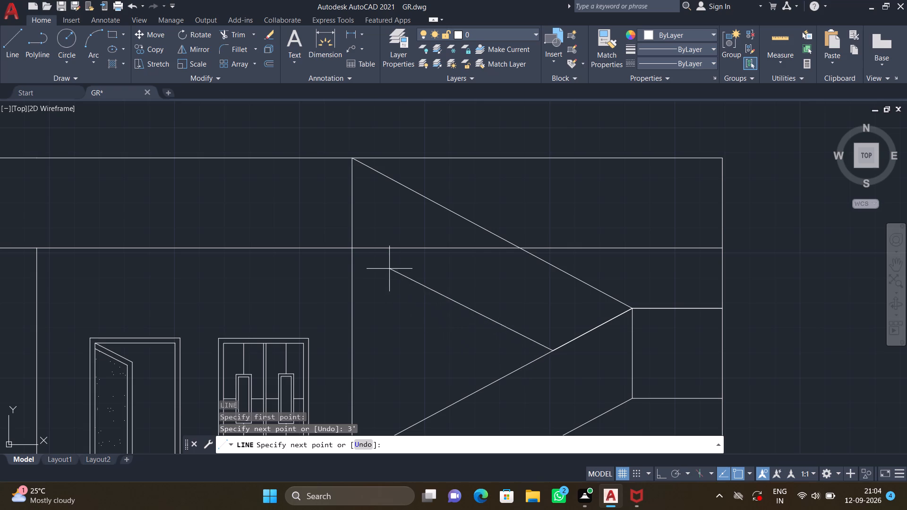
pyautogui.scroll(2, 351, 247)
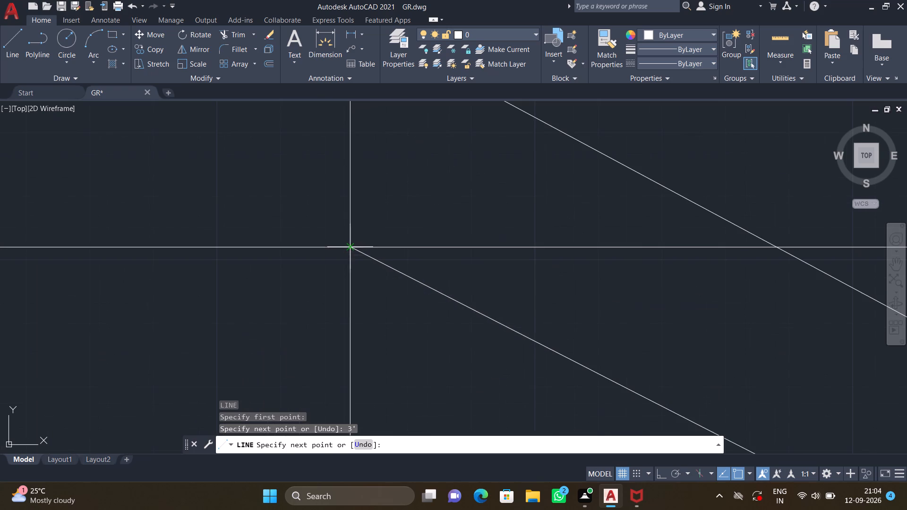
pyautogui.click(348, 246)
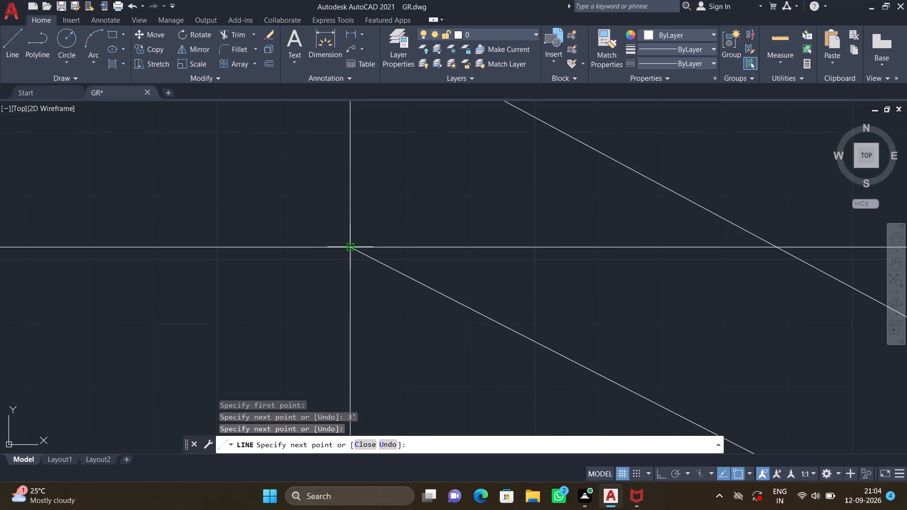
pyautogui.press('Return')
# Trim away the parapet's lower edge between the inner wall line and the outer wall, on both sides of the sloping line.
pyautogui.scroll(-3, 473, 270)
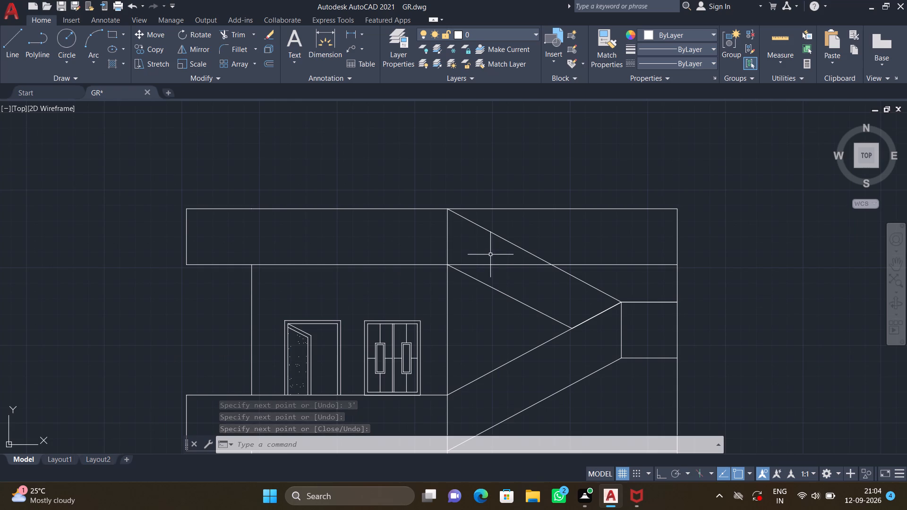
pyautogui.write('TR')
pyautogui.press('Return')
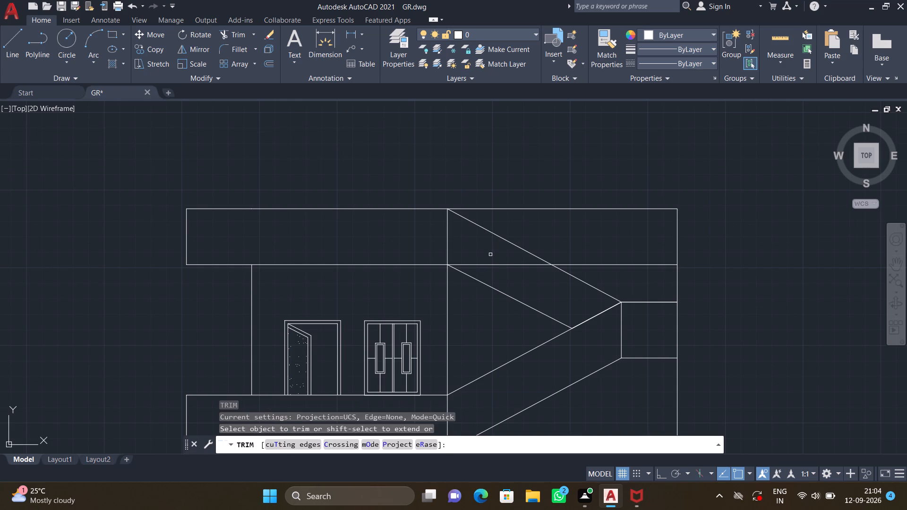
pyautogui.click(480, 254)
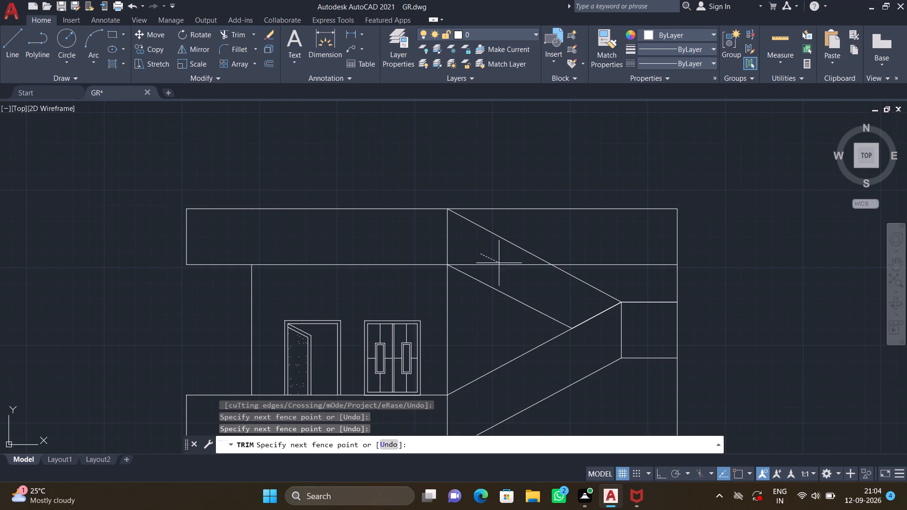
pyautogui.click(528, 278)
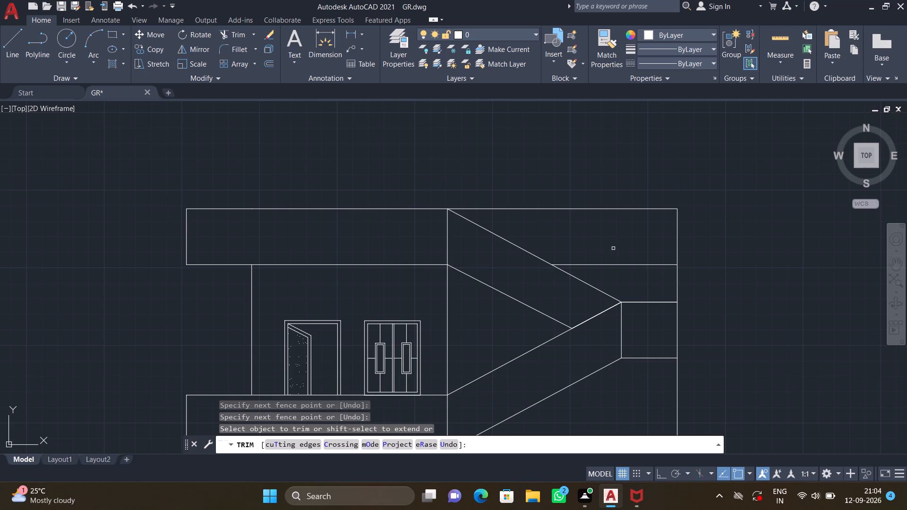
pyautogui.click(614, 247)
pyautogui.click(632, 279)
pyautogui.press('Return')
# Draw a sloping line from the first-floor square's upper inner corner up to the lower edge of the stair band above.
pyautogui.scroll(-2, 623, 289)
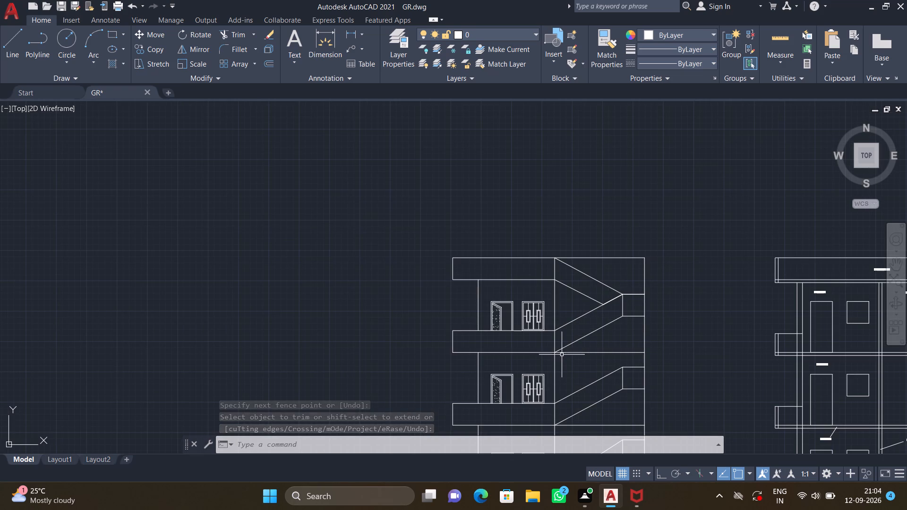
pyautogui.scroll(2, 550, 353)
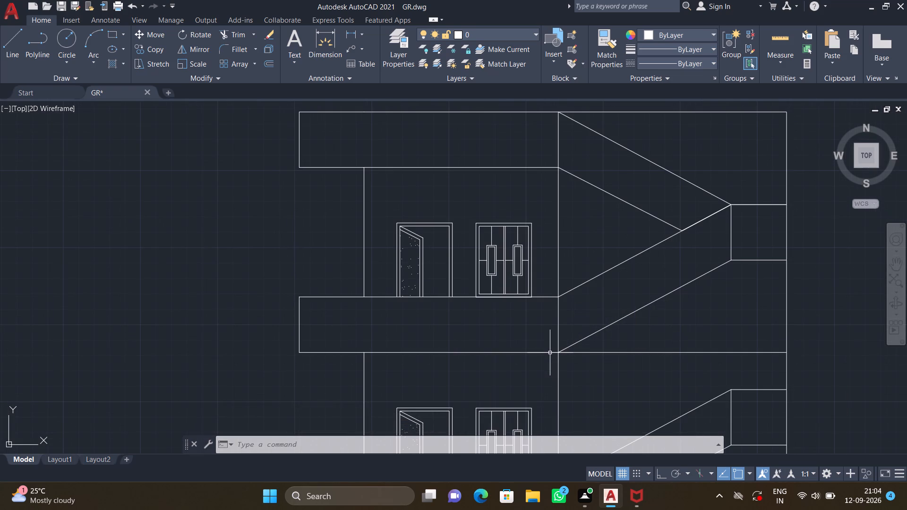
pyautogui.moveTo(571, 363); pyautogui.dragTo(570, 361, button='middle')
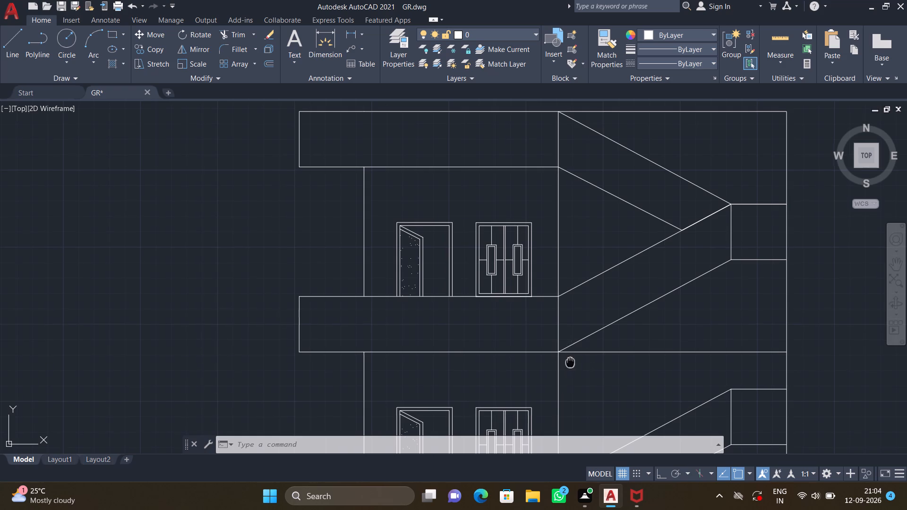
pyautogui.moveTo(570, 361); pyautogui.dragTo(546, 274, button='middle')
pyautogui.scroll(-1, 559, 283)
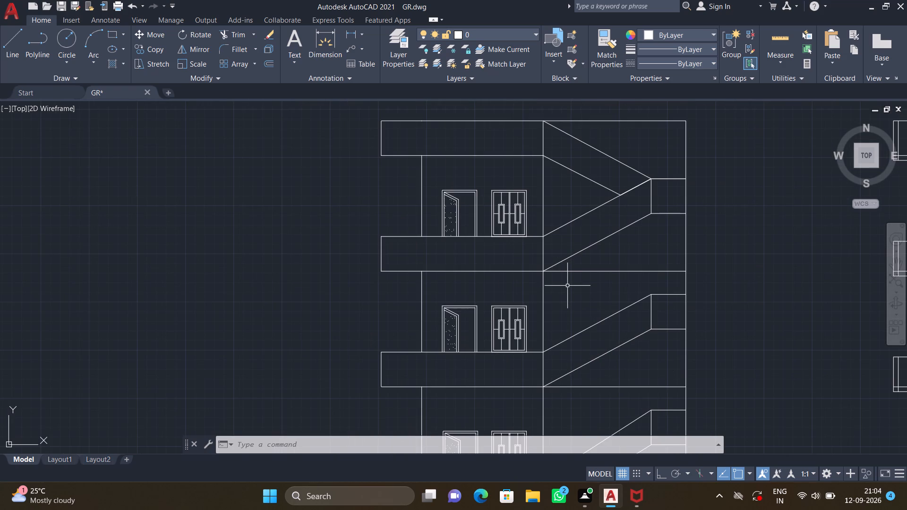
pyautogui.scroll(2, 567, 286)
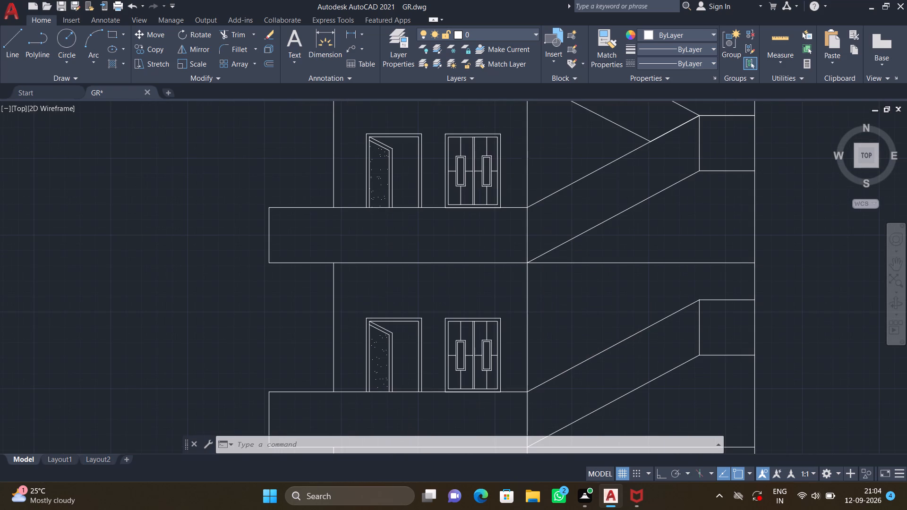
pyautogui.press('l')
pyautogui.press('Return')
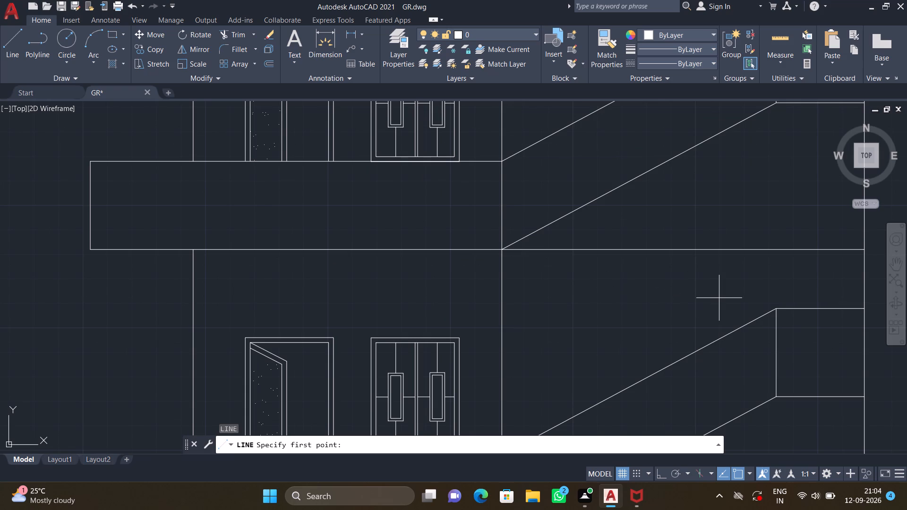
pyautogui.click(776, 306)
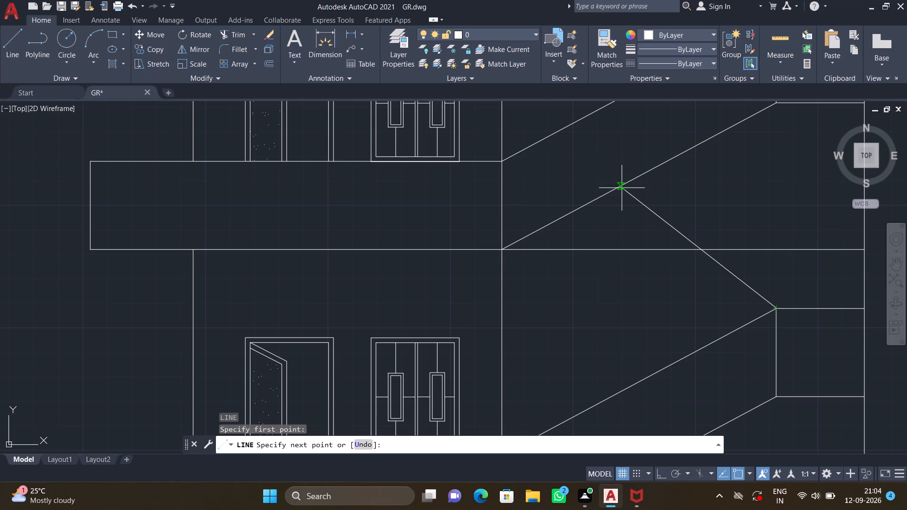
pyautogui.click(622, 186)
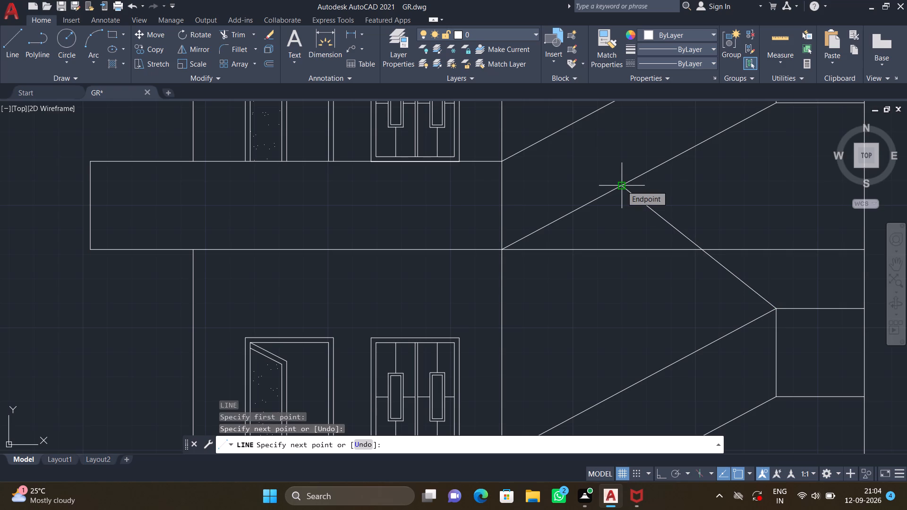
pyautogui.press('Return')
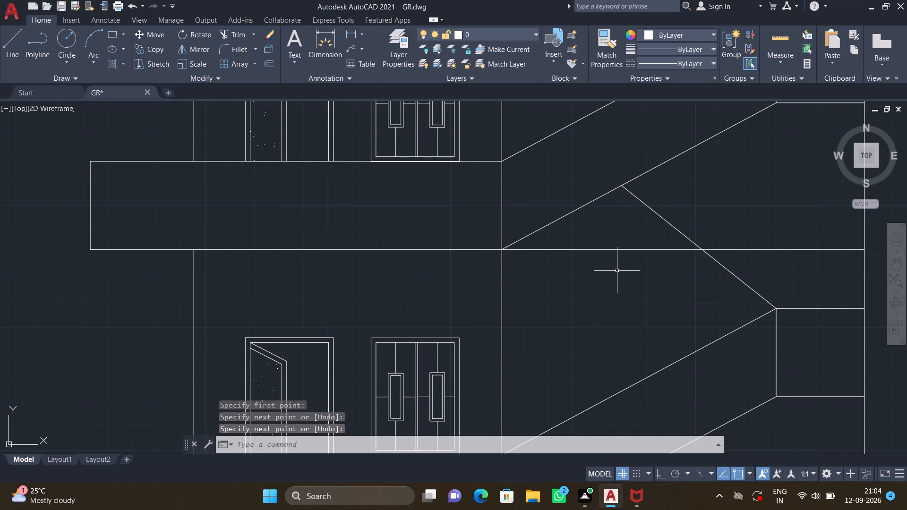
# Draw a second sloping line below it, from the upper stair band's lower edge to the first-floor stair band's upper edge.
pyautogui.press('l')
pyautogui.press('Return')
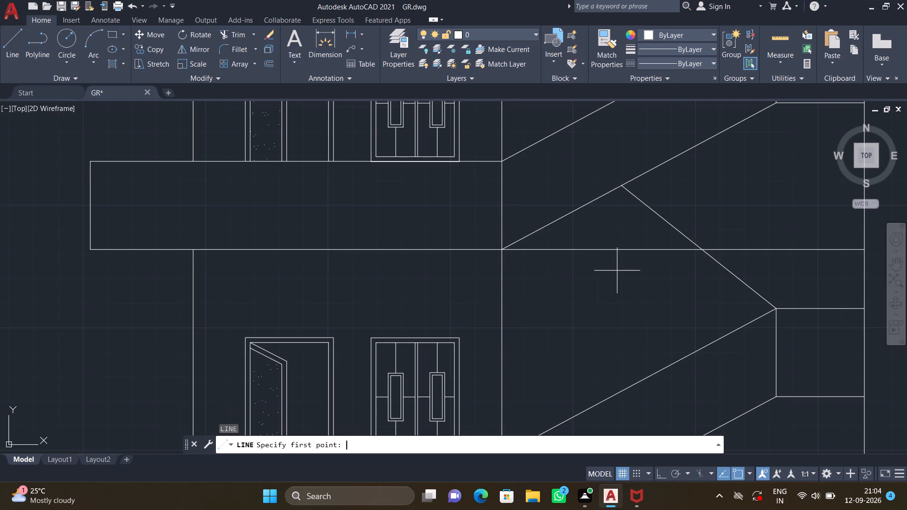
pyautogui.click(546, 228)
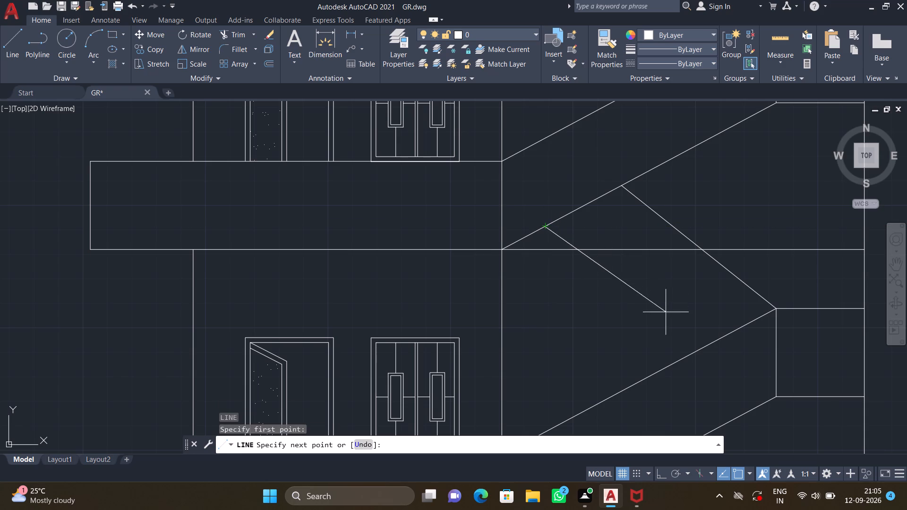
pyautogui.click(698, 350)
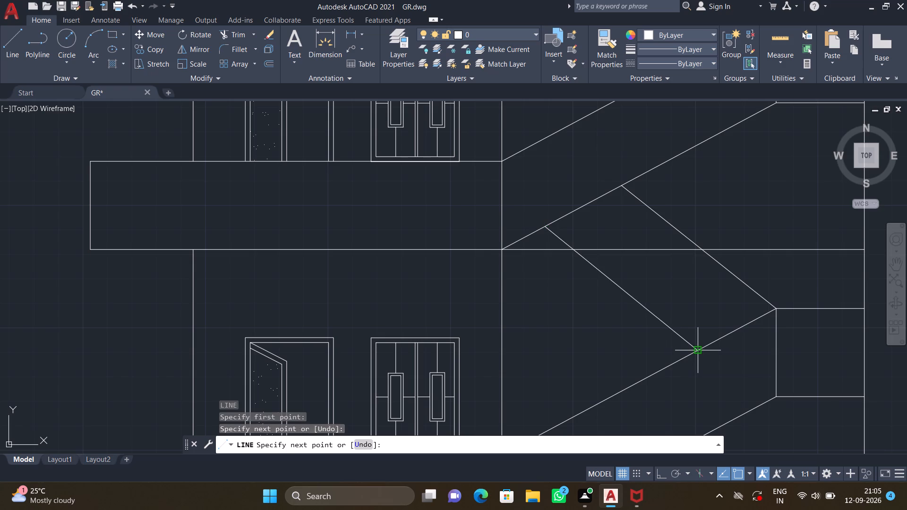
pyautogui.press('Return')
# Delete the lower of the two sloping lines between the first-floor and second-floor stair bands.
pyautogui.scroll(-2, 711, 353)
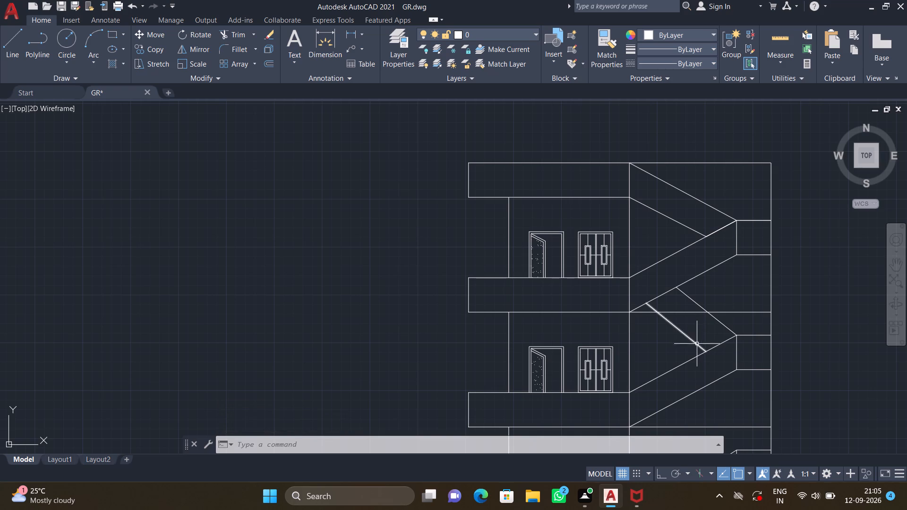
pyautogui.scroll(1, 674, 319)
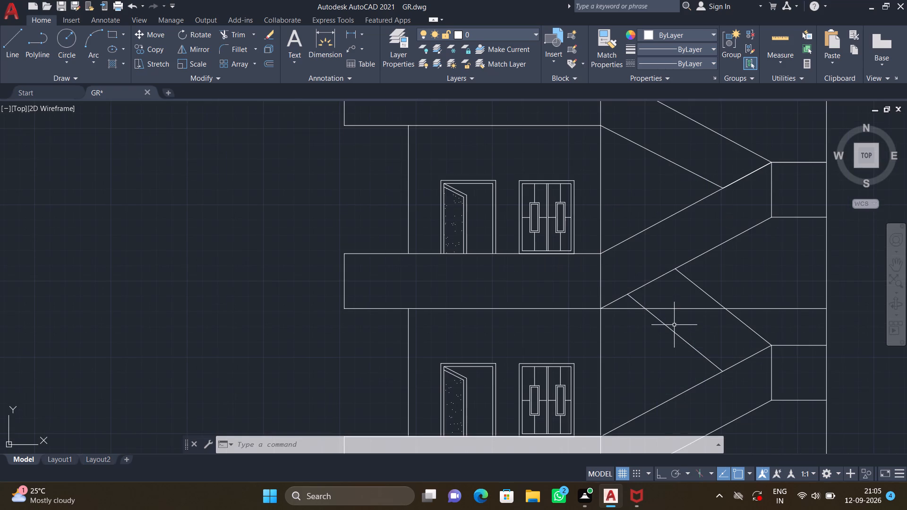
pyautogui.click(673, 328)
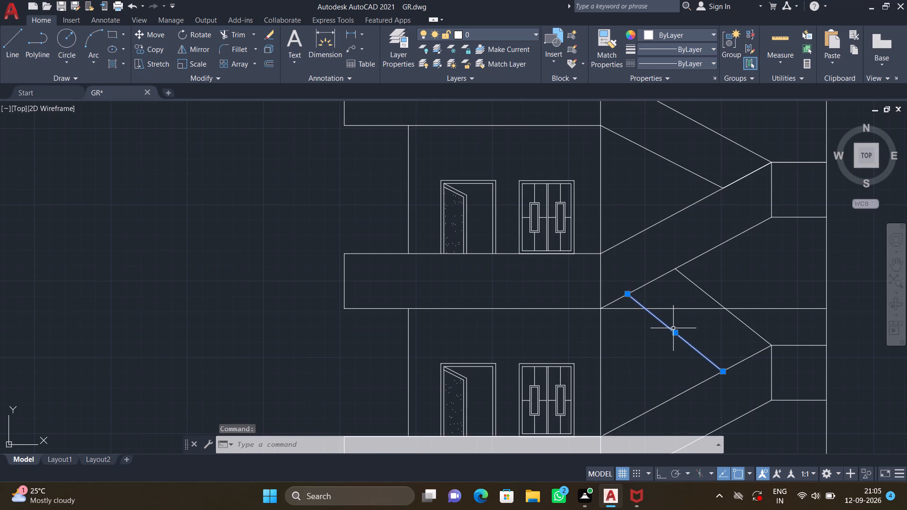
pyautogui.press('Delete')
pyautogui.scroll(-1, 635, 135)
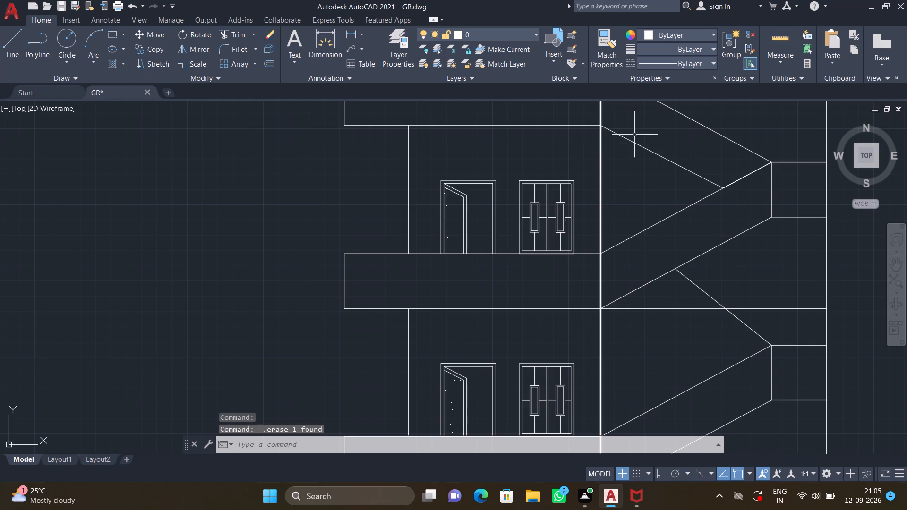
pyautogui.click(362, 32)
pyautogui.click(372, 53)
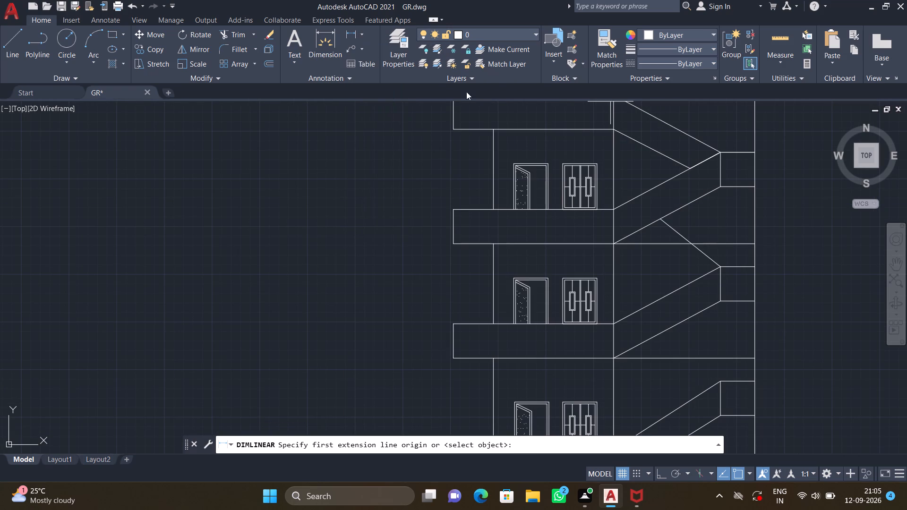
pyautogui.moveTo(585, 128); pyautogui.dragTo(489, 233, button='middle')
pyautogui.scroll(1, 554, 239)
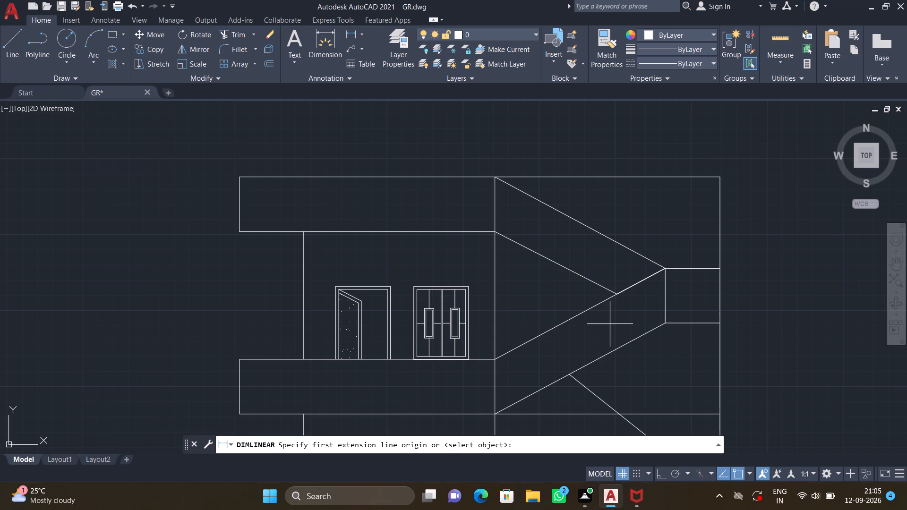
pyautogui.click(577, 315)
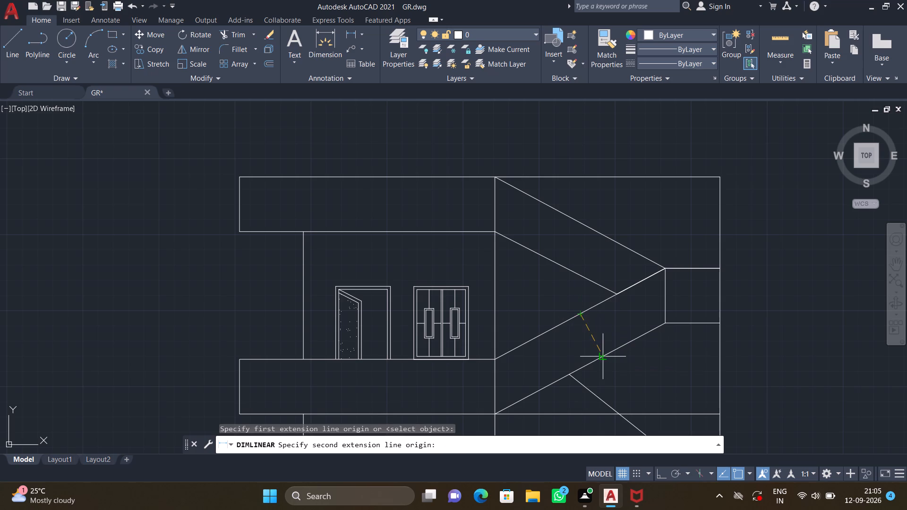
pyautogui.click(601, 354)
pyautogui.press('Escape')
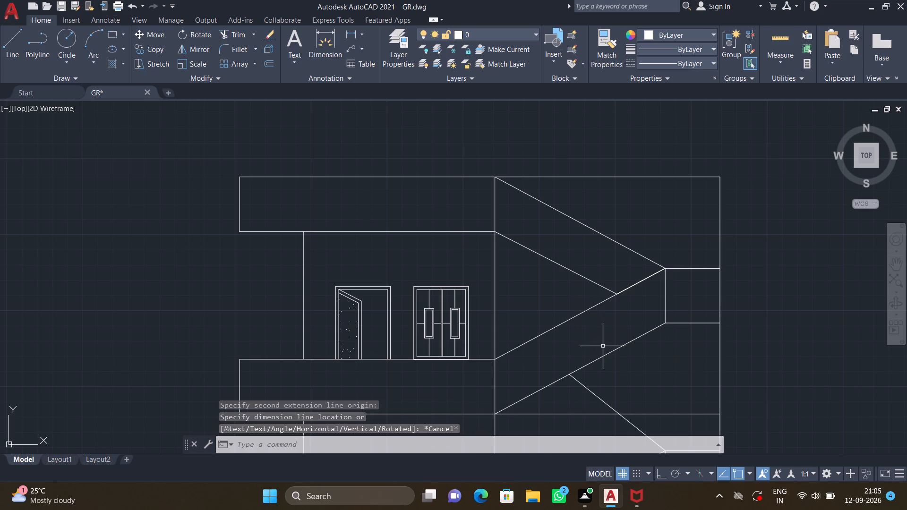
# Measure the perpendicular width of the second-floor stair band with an aligned dimension.
pyautogui.click(359, 28)
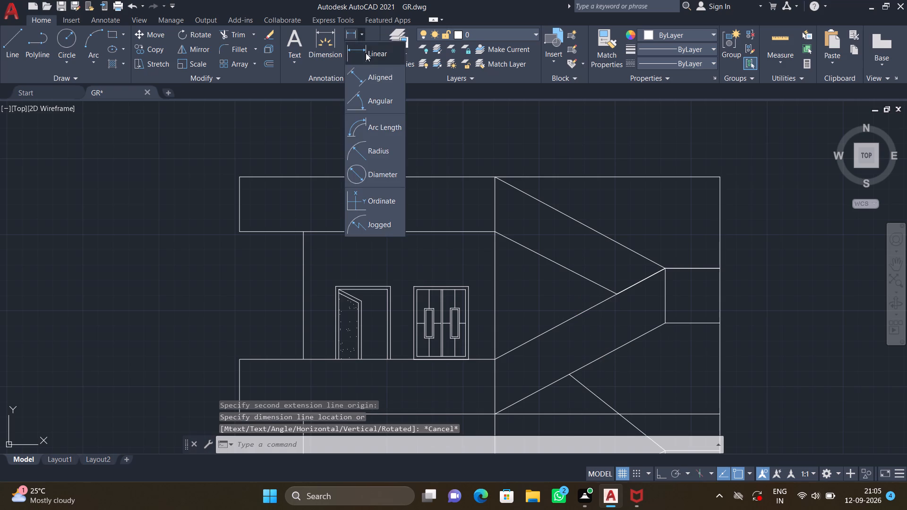
pyautogui.click(370, 72)
pyautogui.moveTo(582, 311); pyautogui.dragTo(573, 301, button='middle')
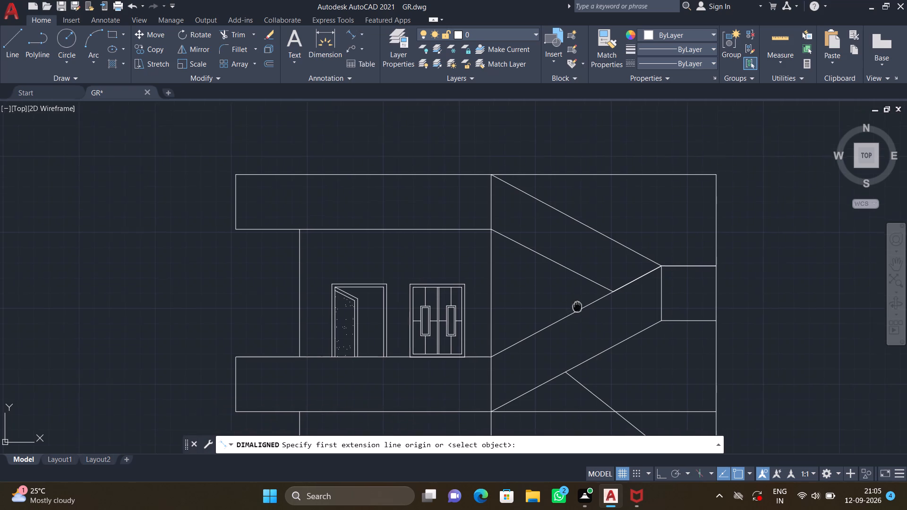
pyautogui.moveTo(573, 301); pyautogui.dragTo(543, 235, button='middle')
pyautogui.scroll(2, 542, 242)
pyautogui.click(535, 229)
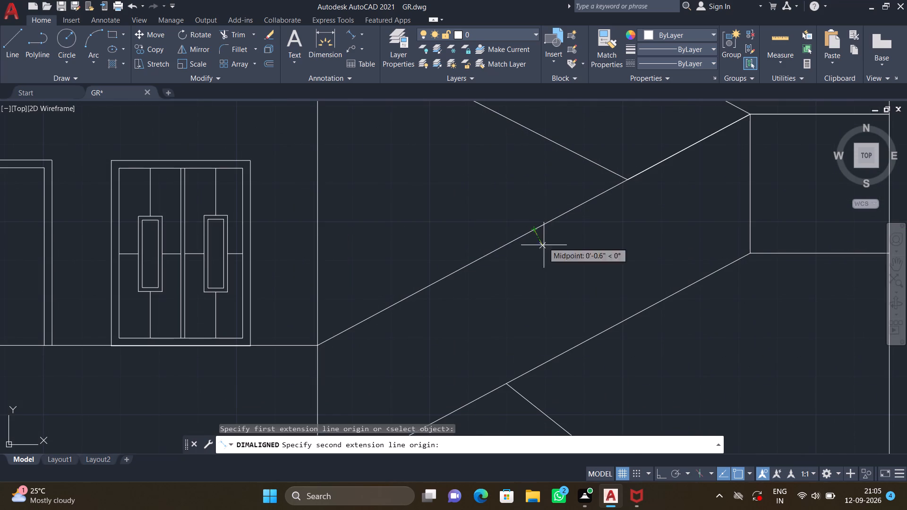
pyautogui.click(597, 333)
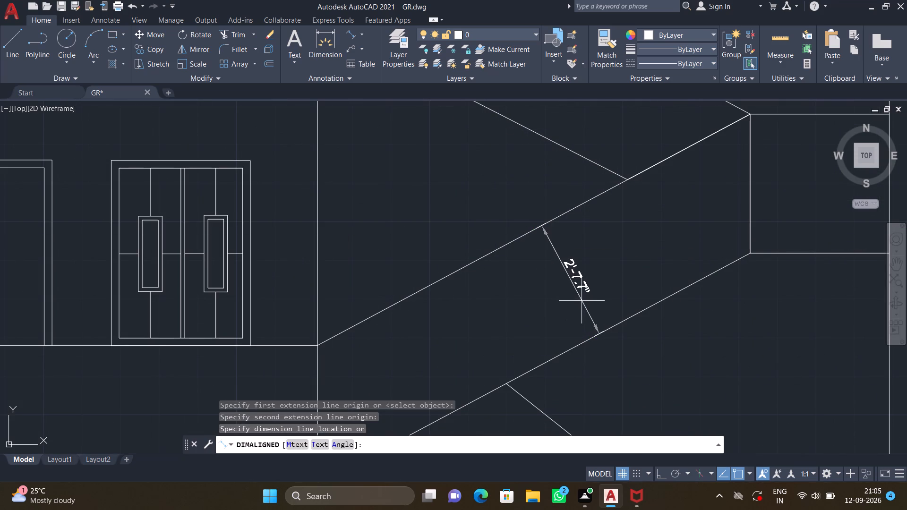
pyautogui.press('Escape')
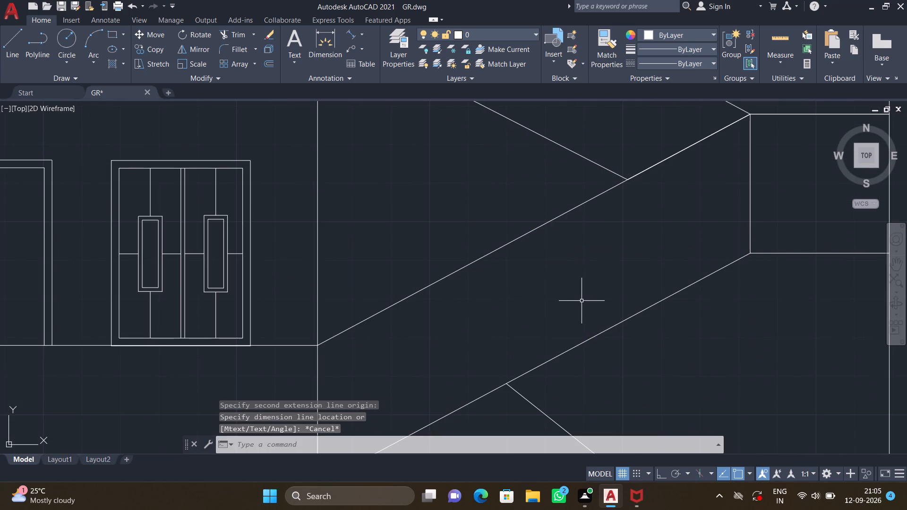
# Offset the sloping line between the first-floor and second-floor stair bands by 2'7.7" toward its lower side.
pyautogui.scroll(-3, 582, 301)
pyautogui.moveTo(579, 346); pyautogui.dragTo(577, 265, button='middle')
pyautogui.scroll(2, 575, 249)
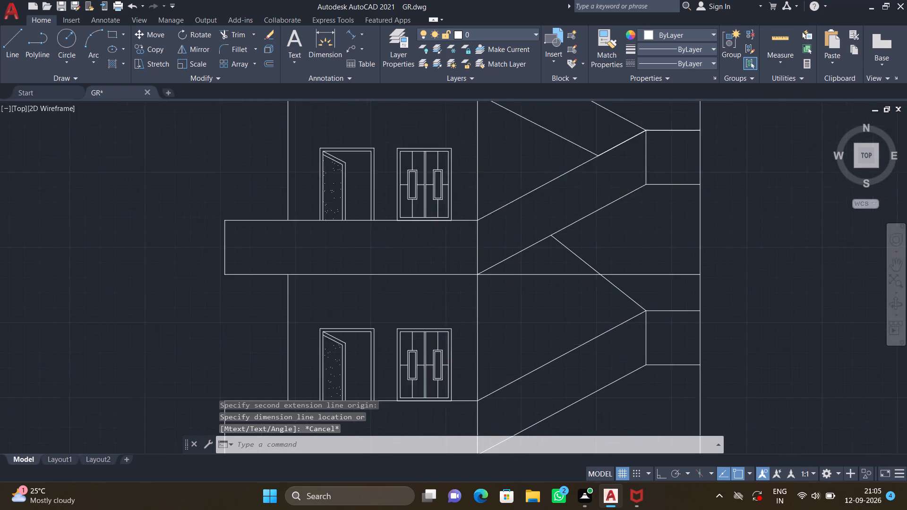
pyautogui.press('o')
pyautogui.press('Return')
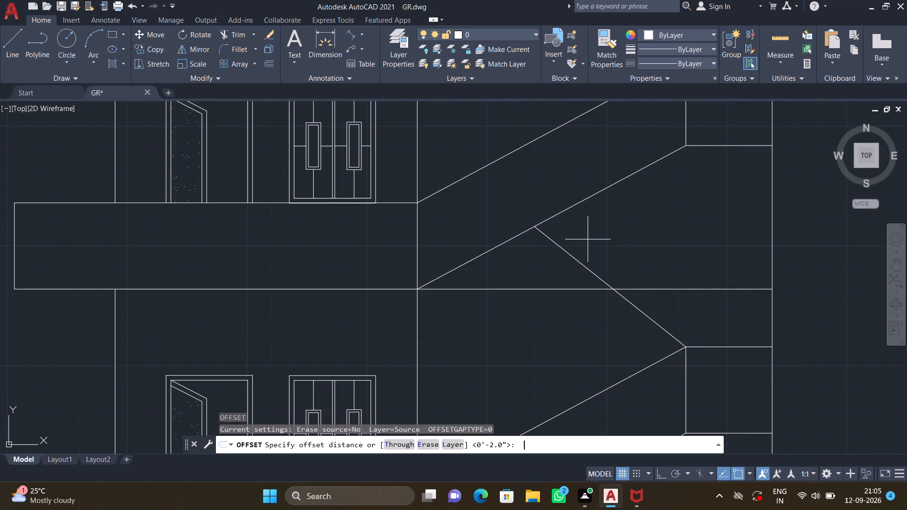
pyautogui.write("2'")
pyautogui.write('7.7"')
pyautogui.press('Return')
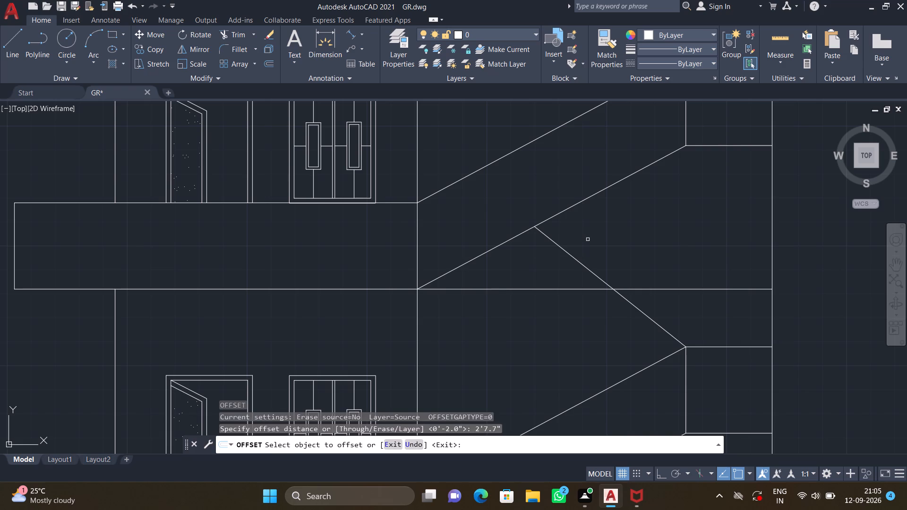
pyautogui.click(579, 263)
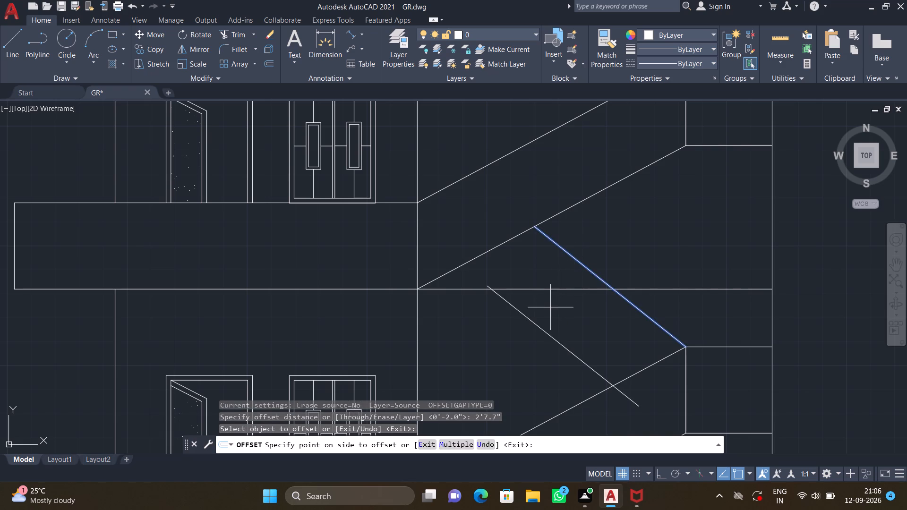
pyautogui.click(550, 307)
pyautogui.press('Return')
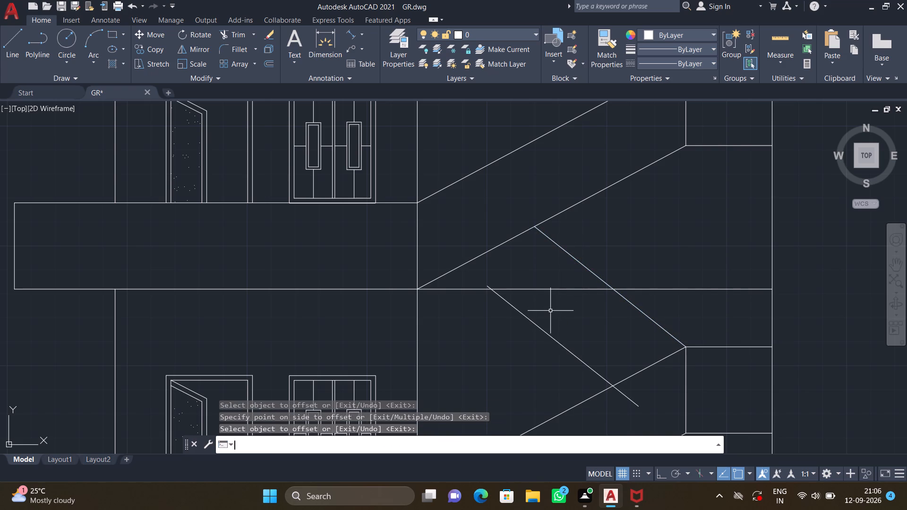
# Extend the offset line's upper end to the lower edge of the second-floor stair band.
pyautogui.scroll(2, 526, 301)
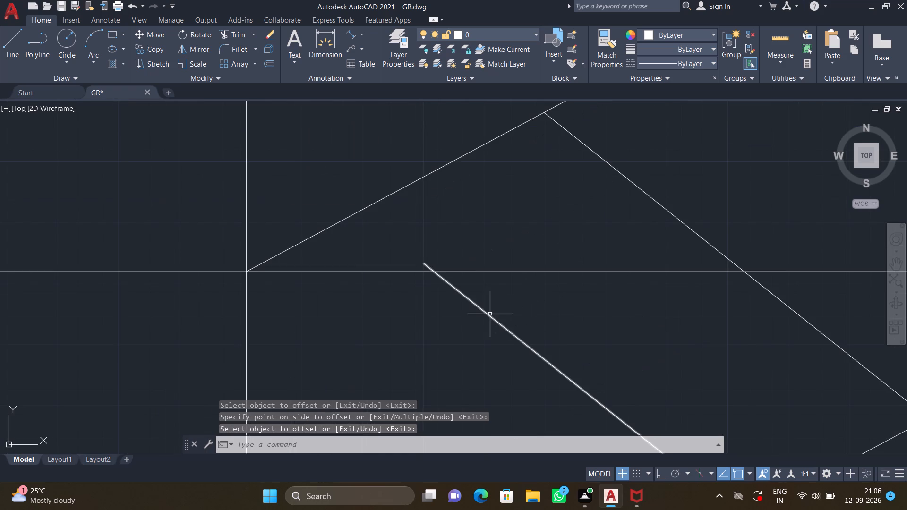
pyautogui.write('EX')
pyautogui.press('Return')
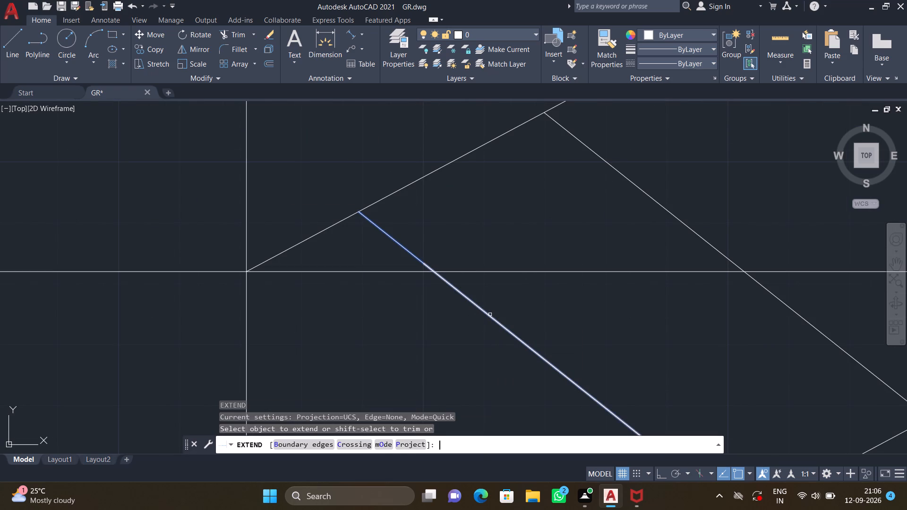
pyautogui.click(489, 314)
pyautogui.scroll(-2, 525, 313)
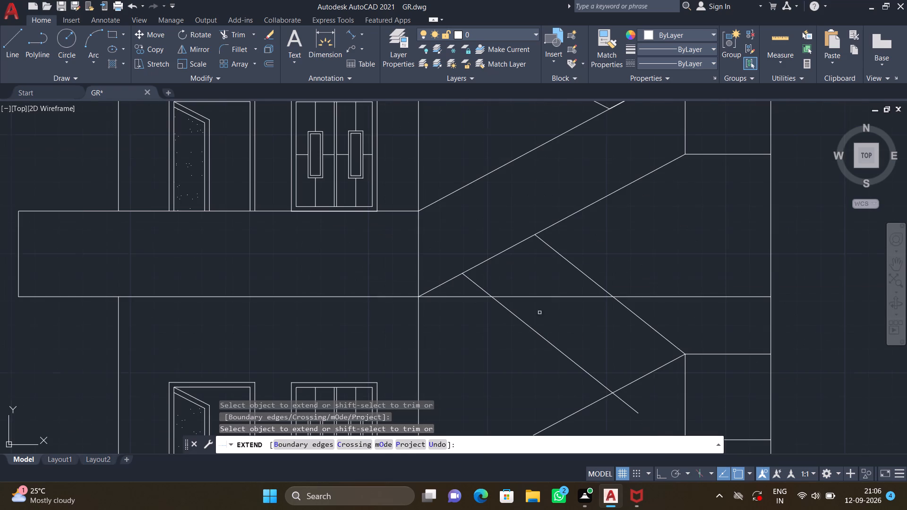
pyautogui.press('Return')
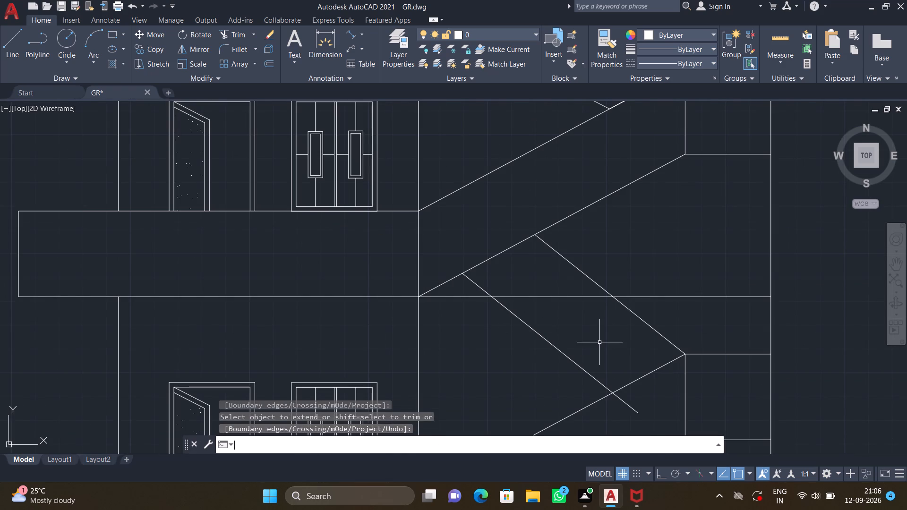
# Trim the offset line's overhang past the first-floor stair band and the horizontal floor line from inside the new band to the outer wall.
pyautogui.write('TR')
pyautogui.press('Return')
pyautogui.click(636, 400)
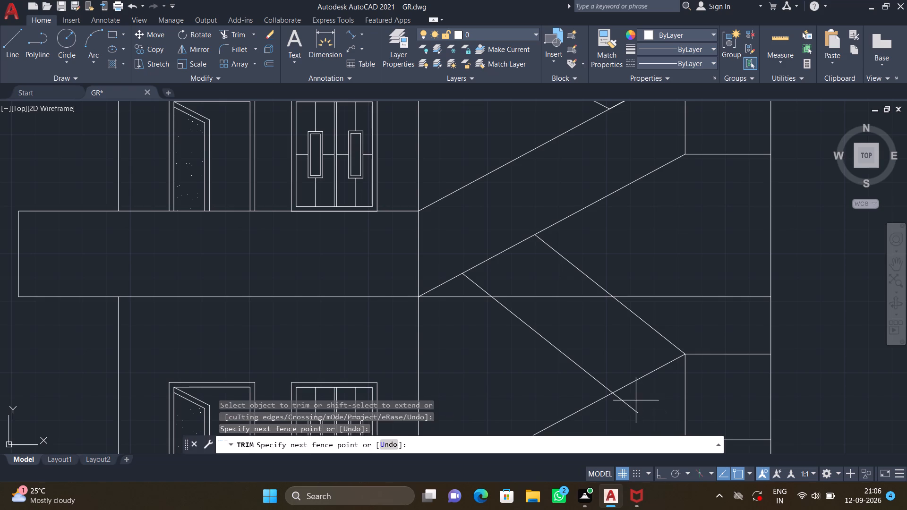
pyautogui.click(615, 427)
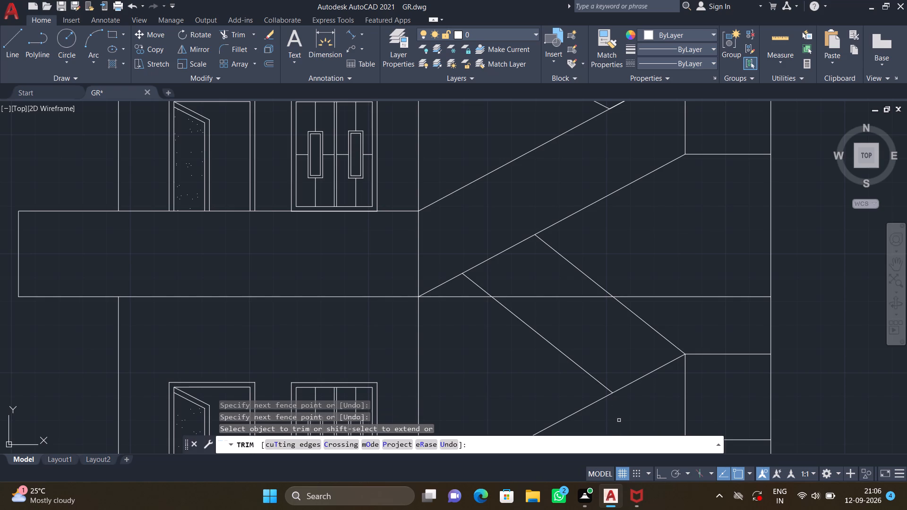
pyautogui.click(520, 282)
pyautogui.click(567, 314)
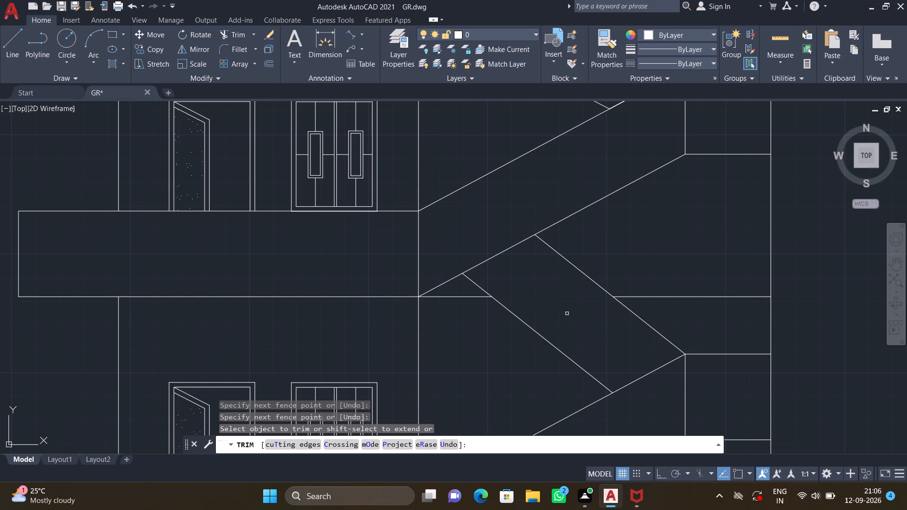
pyautogui.click(676, 268)
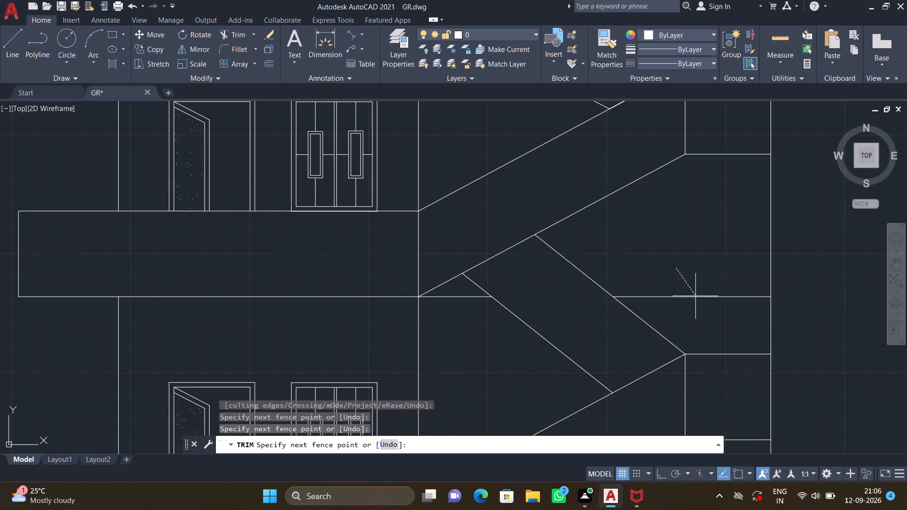
pyautogui.click(703, 309)
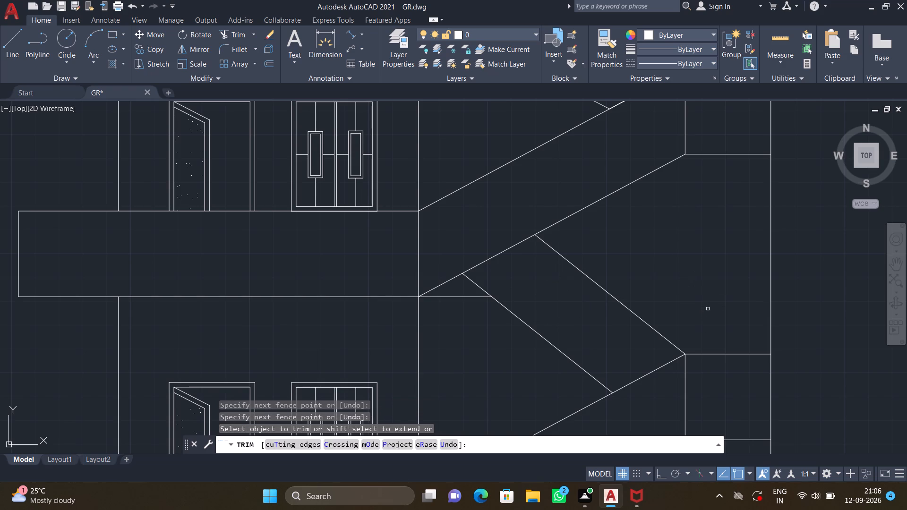
pyautogui.press('Return')
# Draw a sloping line from the ground-floor square's upper inner corner up to the lower edge of the first-floor stair band.
pyautogui.scroll(-1, 708, 308)
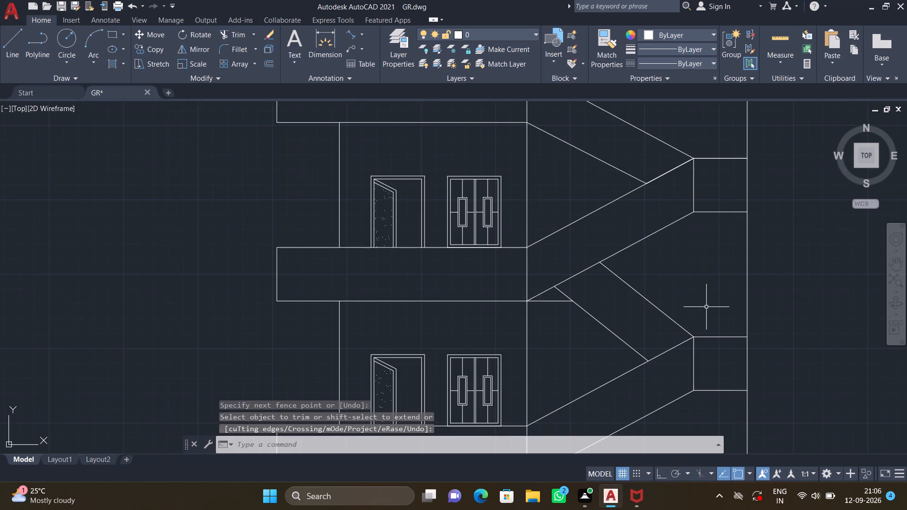
pyautogui.scroll(-1, 706, 306)
pyautogui.moveTo(693, 302); pyautogui.dragTo(636, 211, button='middle')
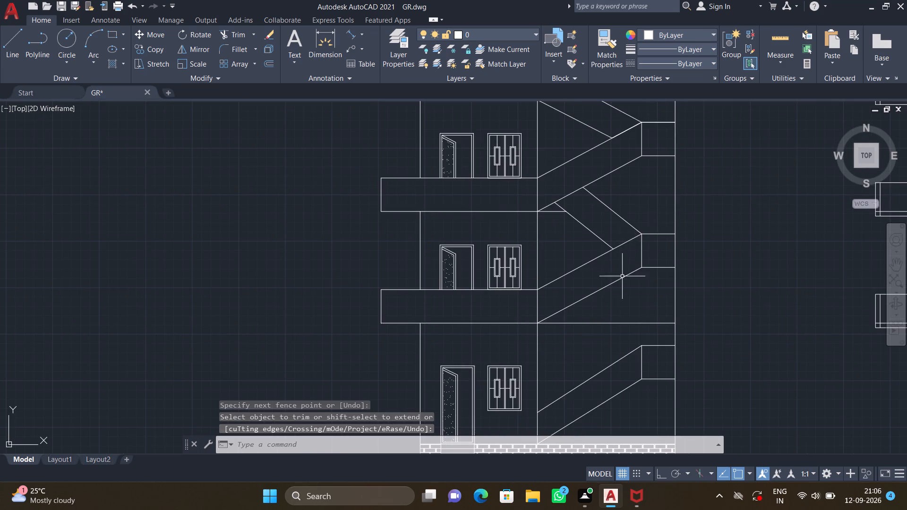
pyautogui.scroll(-1, 620, 302)
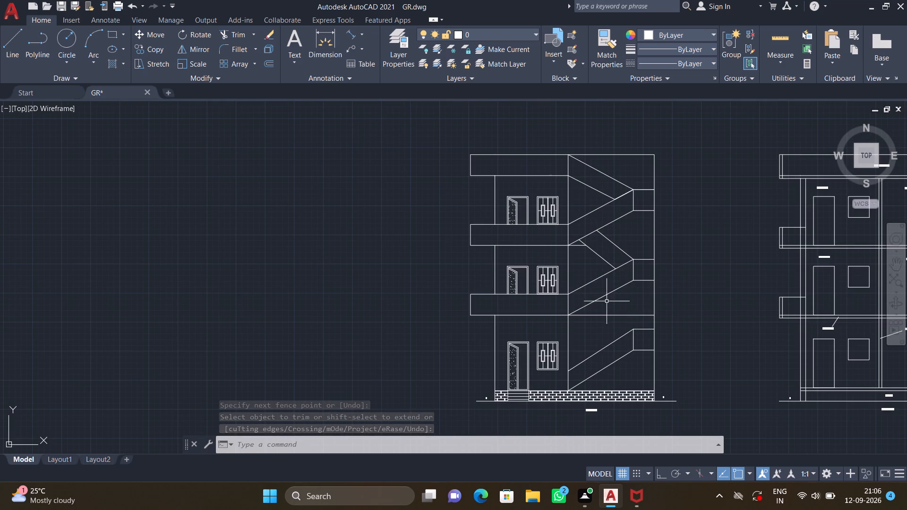
pyautogui.scroll(1, 622, 314)
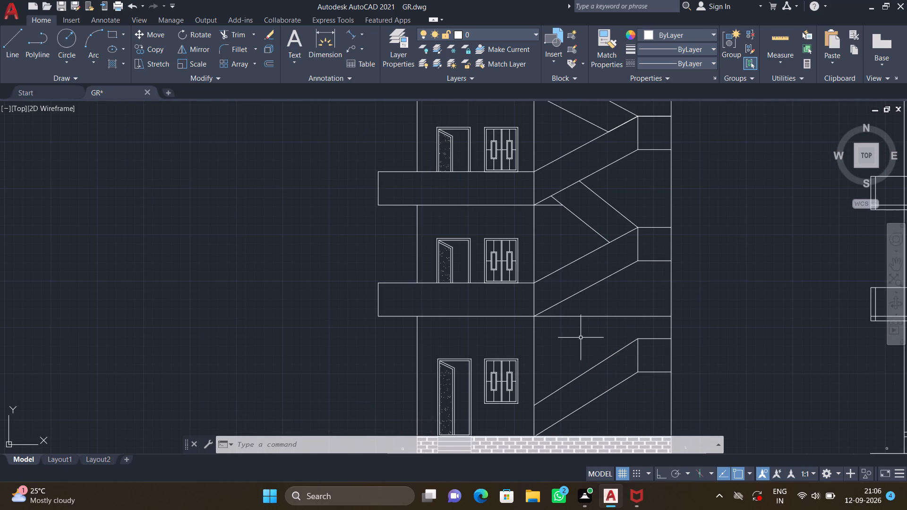
pyautogui.scroll(2, 573, 308)
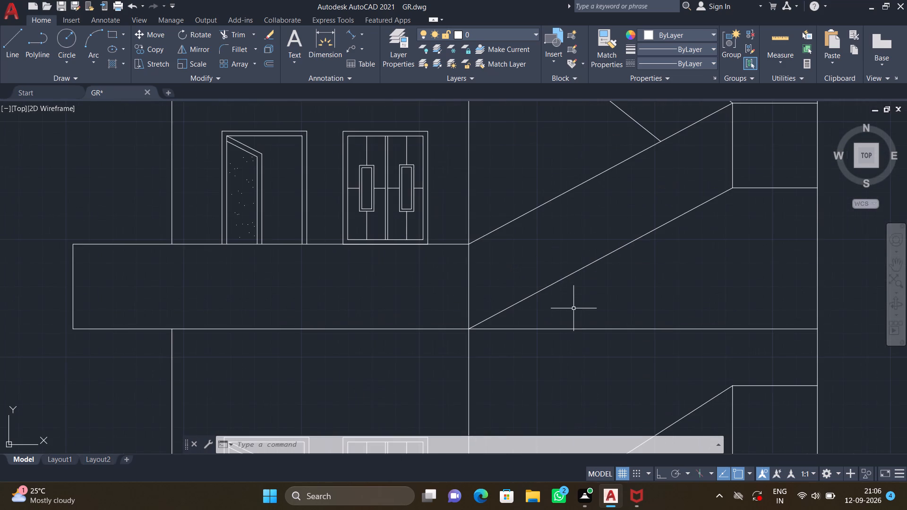
pyautogui.press('l')
pyautogui.press('Return')
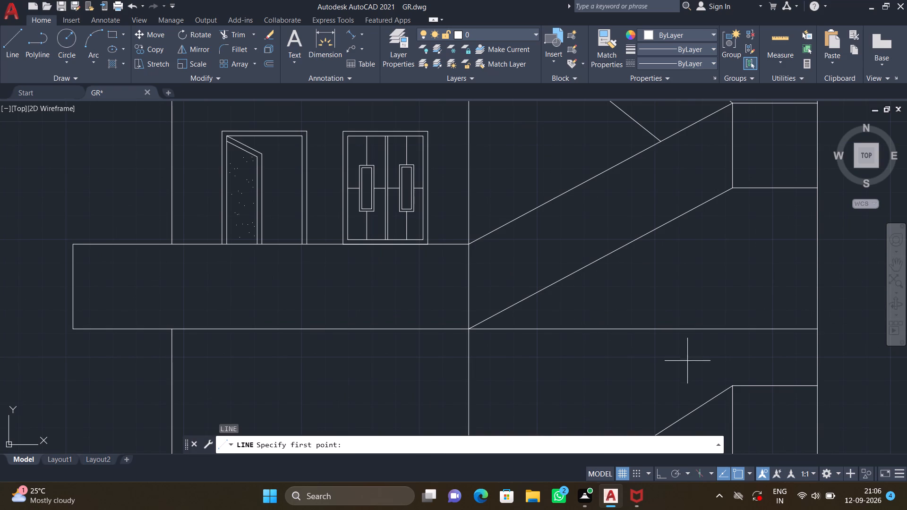
pyautogui.click(734, 386)
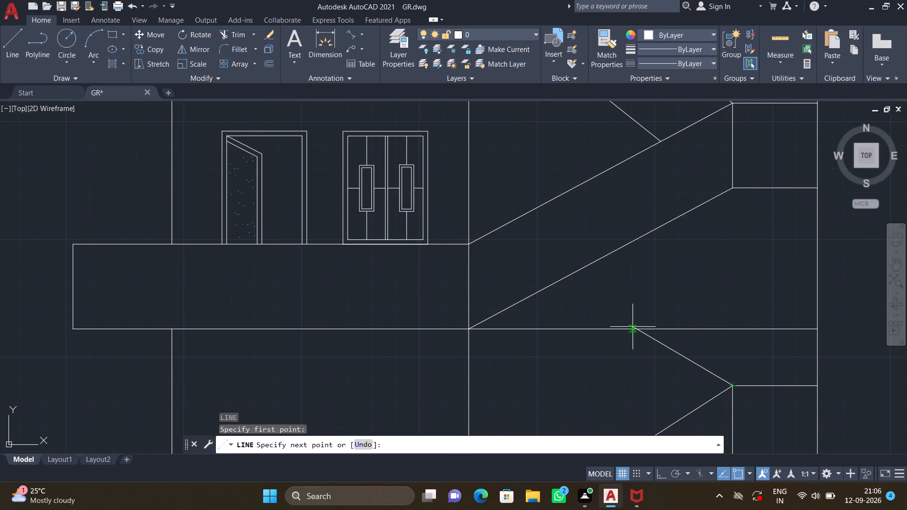
pyautogui.click(583, 269)
pyautogui.press('Return')
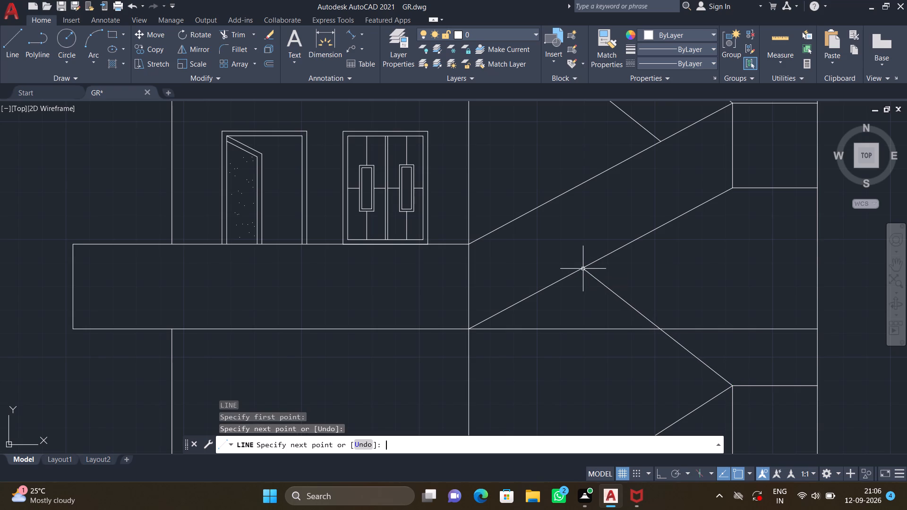
# Offset the sloping line between the ground-floor and first-floor stair bands by 2'7.7" toward its lower side.
pyautogui.scroll(-2, 606, 270)
pyautogui.scroll(1, 599, 313)
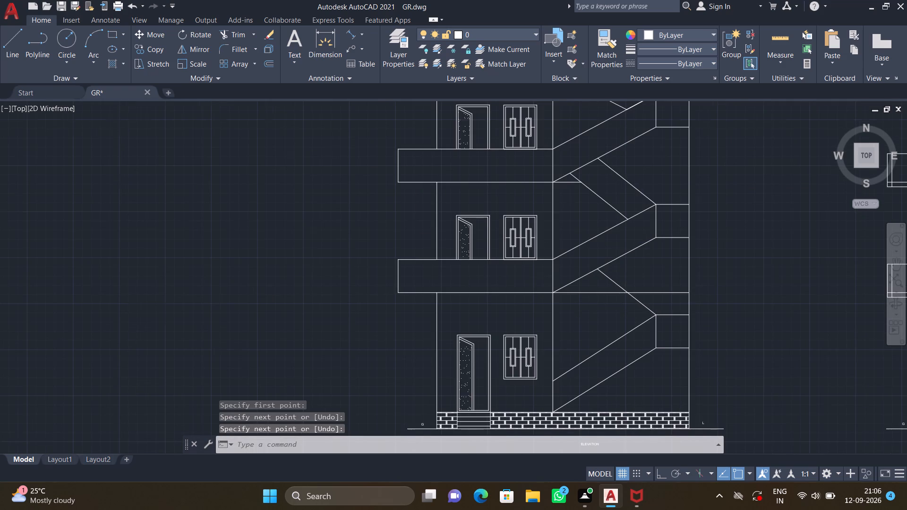
pyautogui.press('o')
pyautogui.press('Return')
pyautogui.write("2'")
pyautogui.write('7.7"')
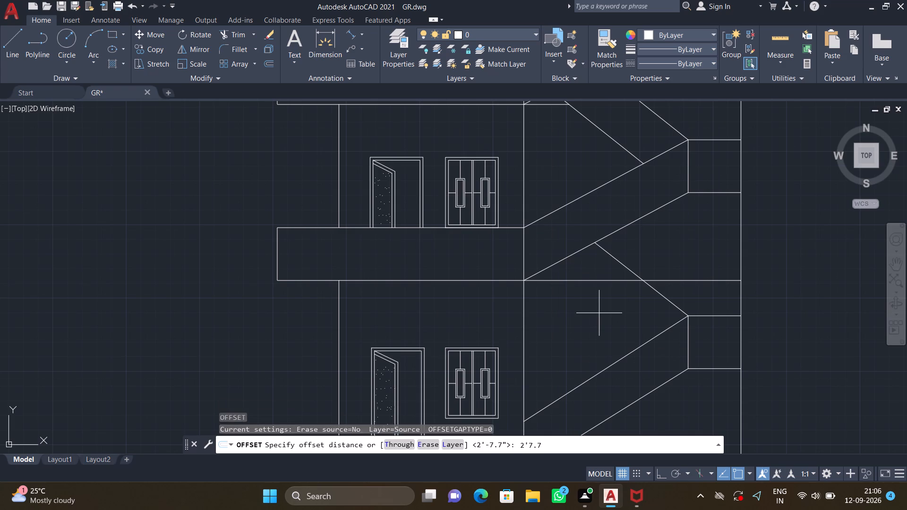
pyautogui.press('Return')
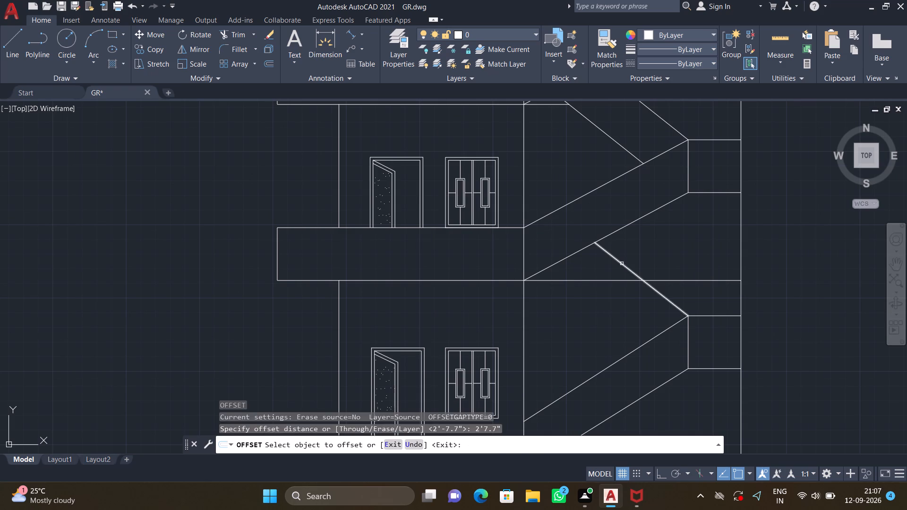
pyautogui.click(622, 263)
pyautogui.click(603, 296)
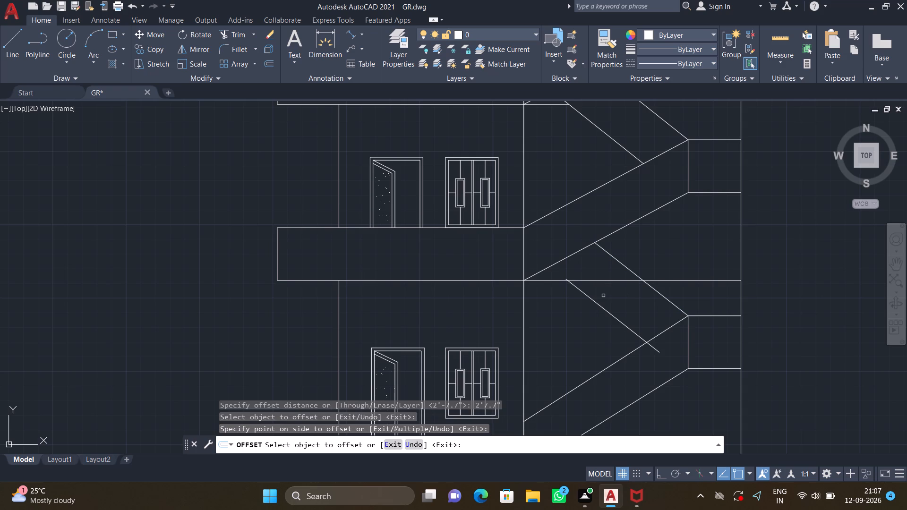
pyautogui.press('Return')
# Extend the offset line's upper end to the lower edge of the first-floor stair band.
pyautogui.scroll(2, 556, 283)
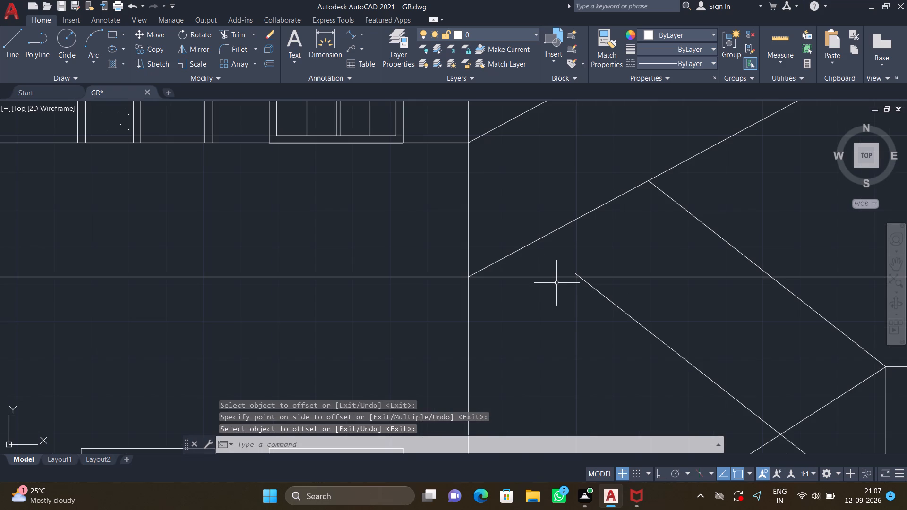
pyautogui.write('EX')
pyautogui.press('Return')
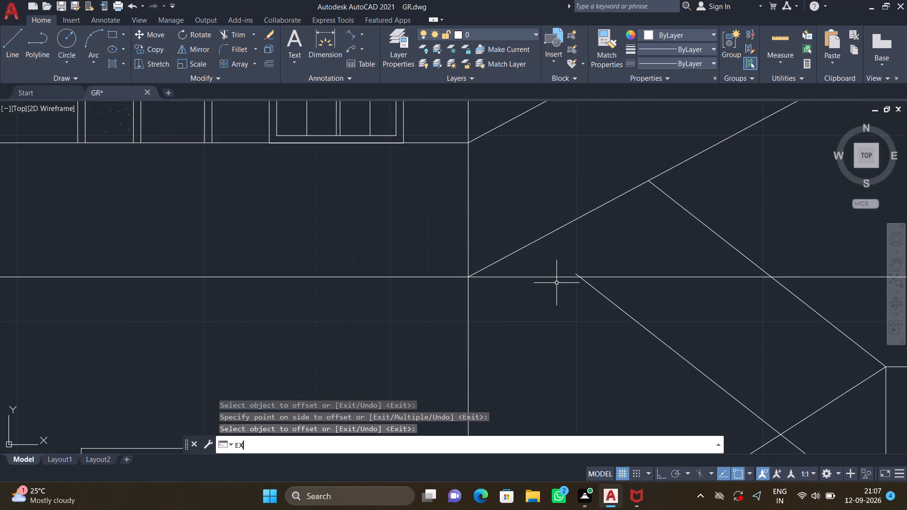
pyautogui.click(601, 294)
pyautogui.press('Return')
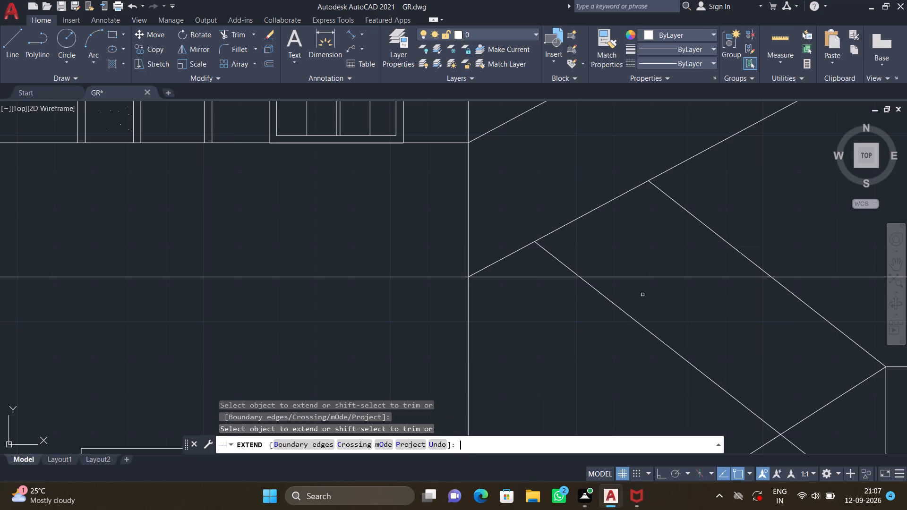
# Trim the offset line's overhang past the upper edge of the ground-floor stair band.
pyautogui.scroll(-2, 641, 295)
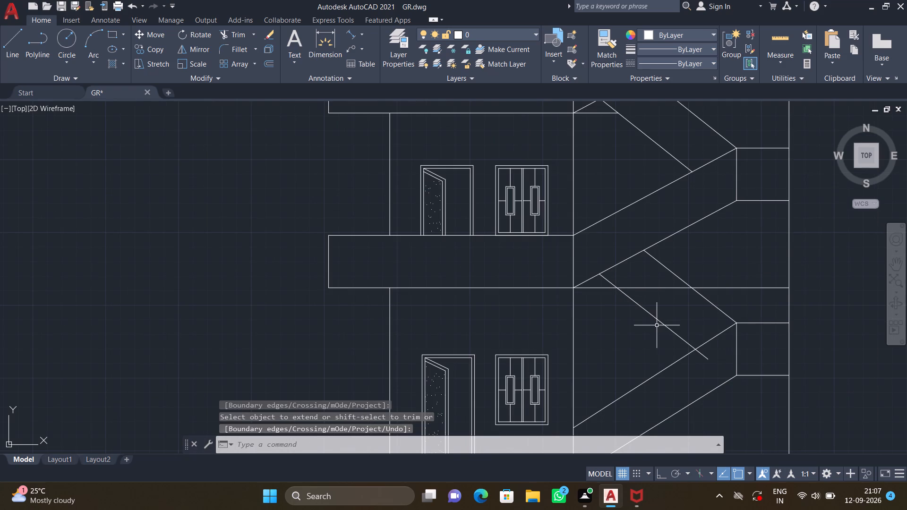
pyautogui.scroll(-1, 657, 325)
pyautogui.scroll(1, 689, 346)
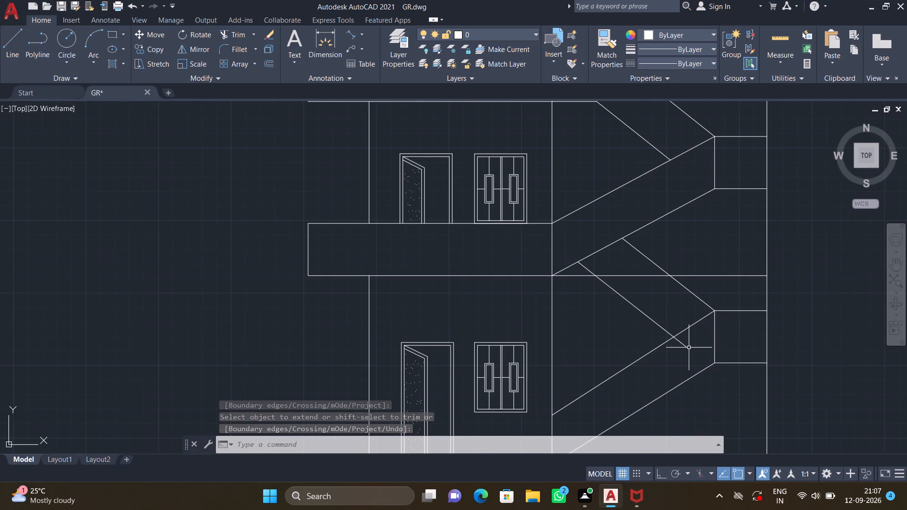
pyautogui.write('TR')
pyautogui.press('Return')
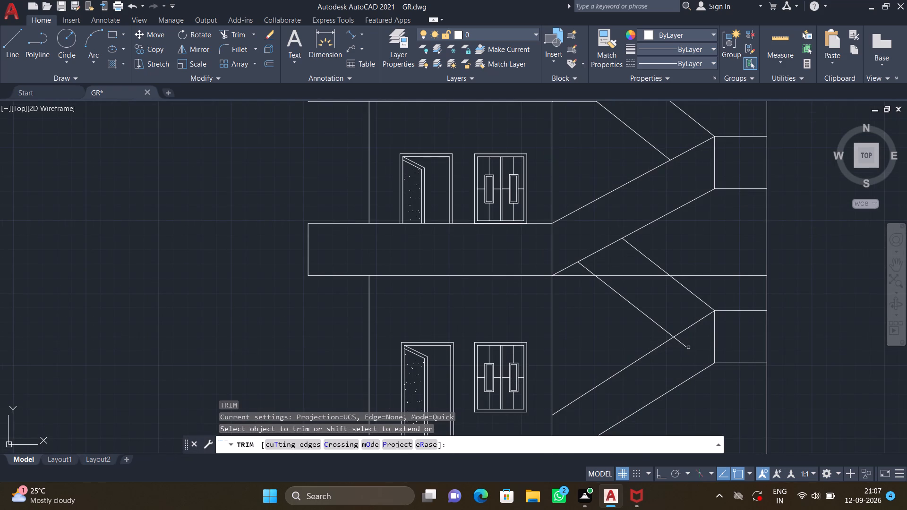
pyautogui.click(683, 342)
pyautogui.click(671, 352)
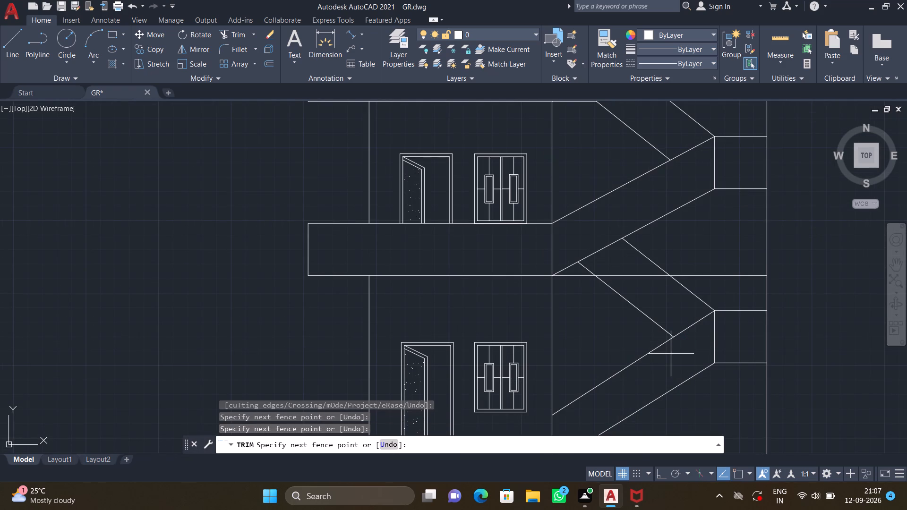
pyautogui.press('Escape')
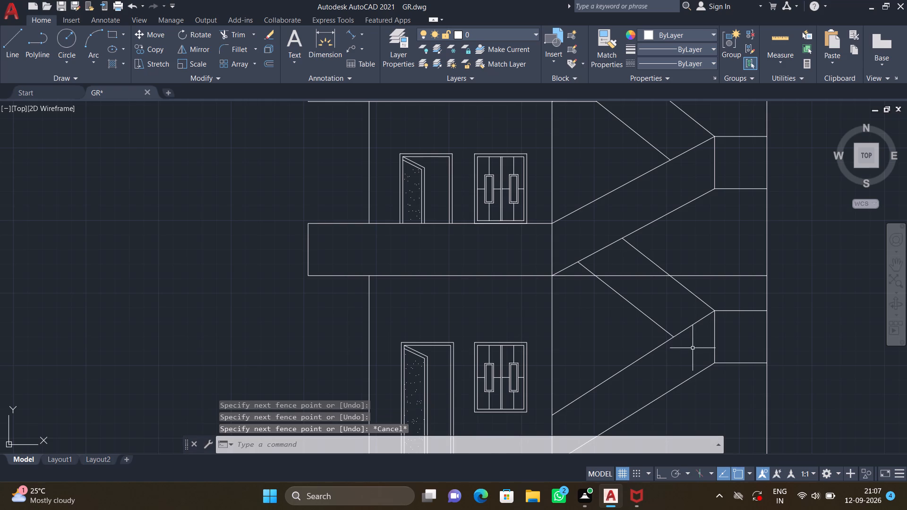
# Trim the horizontal first-floor line from the outer wall through the new sloping band to its lower line.
pyautogui.write('TR')
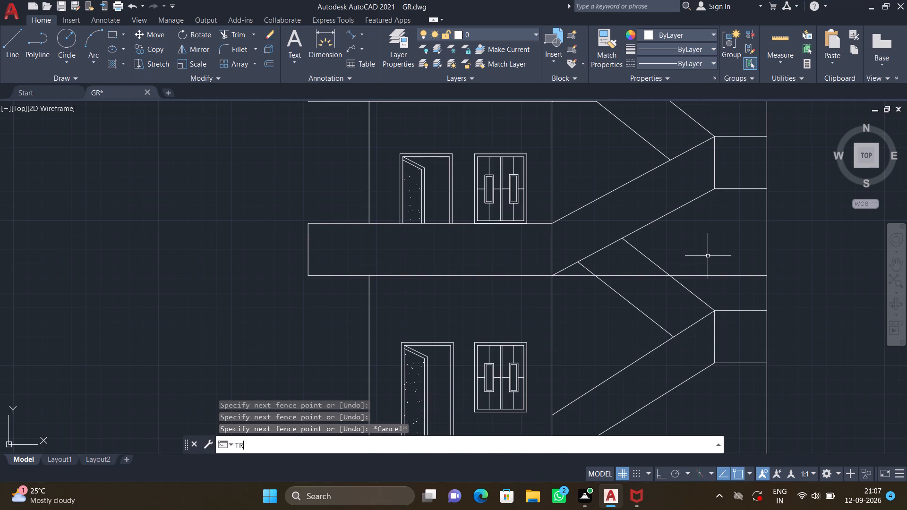
pyautogui.press('Return')
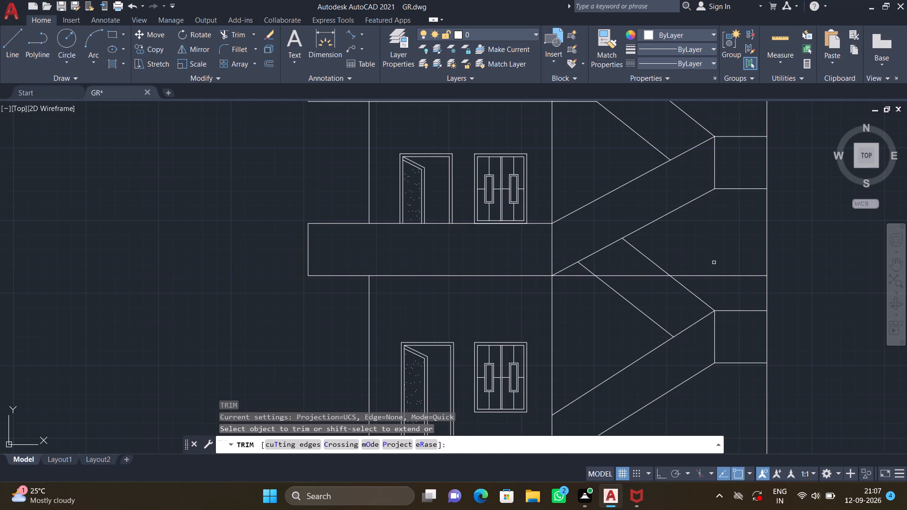
pyautogui.click(718, 265)
pyautogui.click(725, 295)
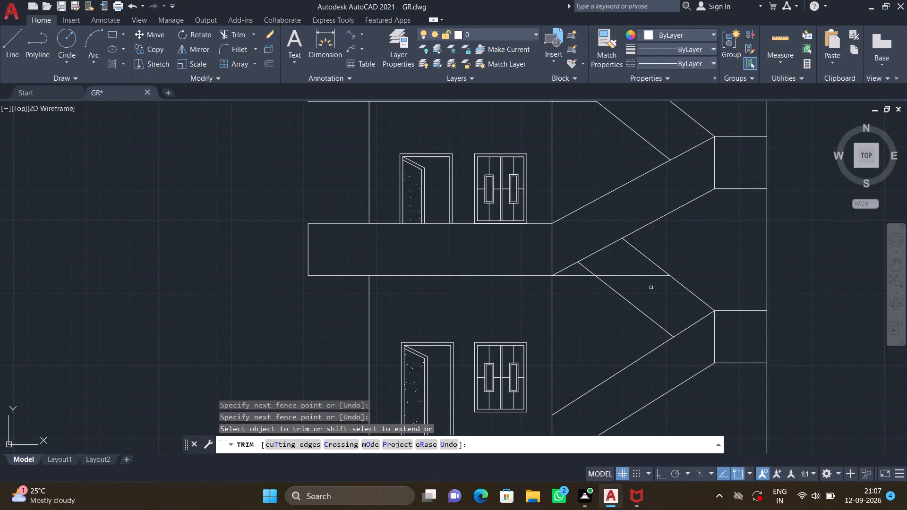
pyautogui.click(625, 270)
pyautogui.click(643, 296)
pyautogui.press('Return')
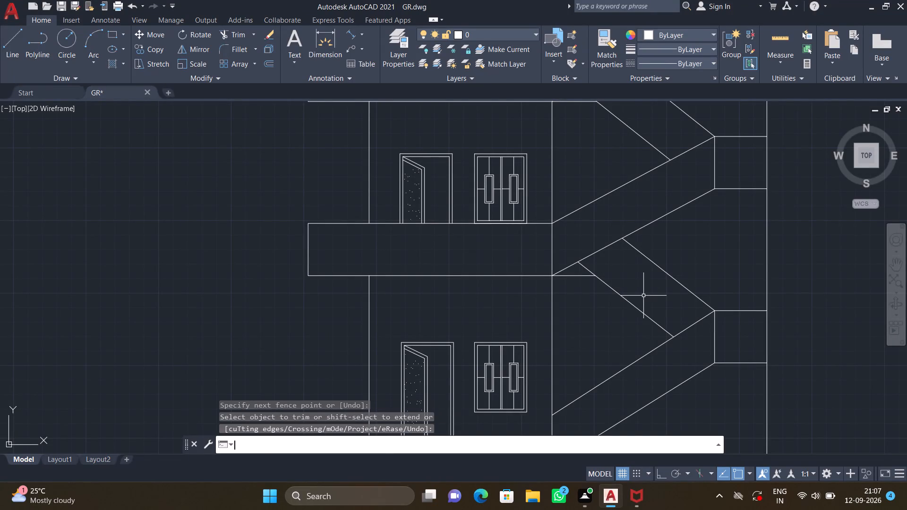
# Trim the vertical wall line beside the stairs between the floor bands on the first and second floors.
pyautogui.scroll(-1, 644, 295)
pyautogui.scroll(-2, 686, 314)
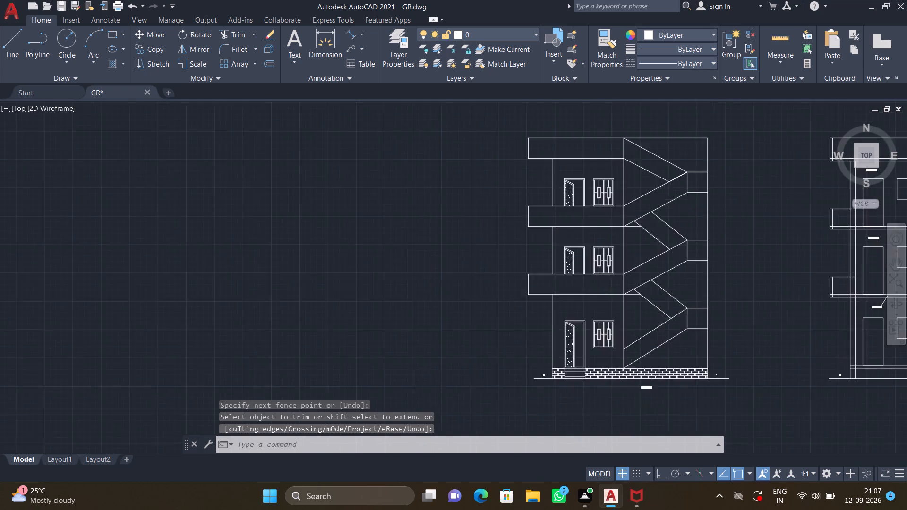
pyautogui.scroll(-1, 696, 330)
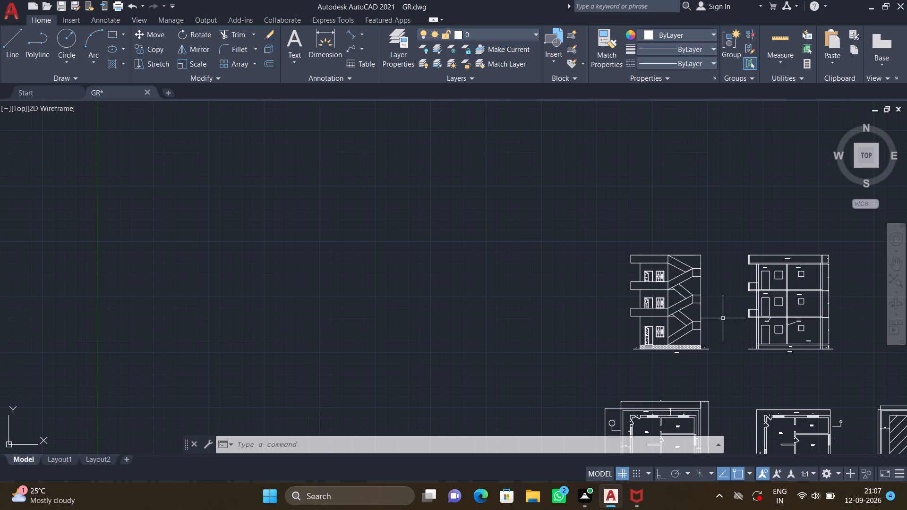
pyautogui.scroll(3, 699, 340)
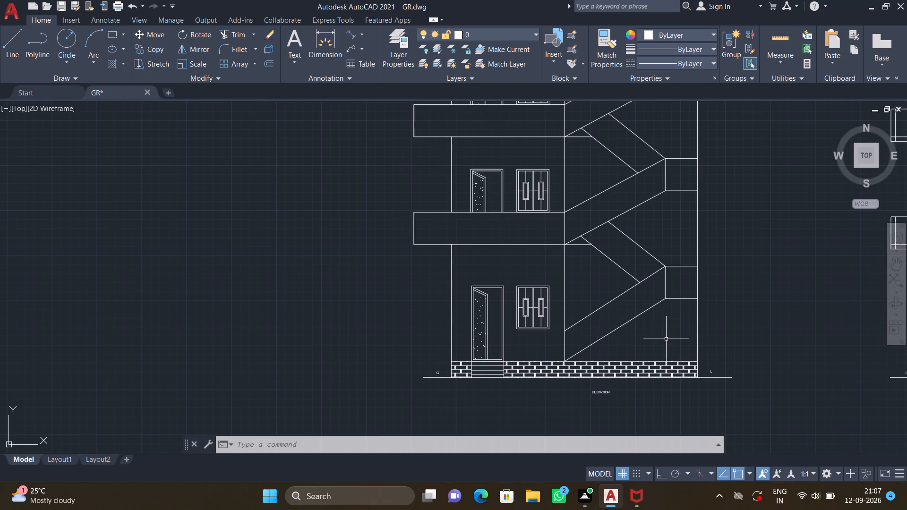
pyautogui.scroll(-1, 666, 339)
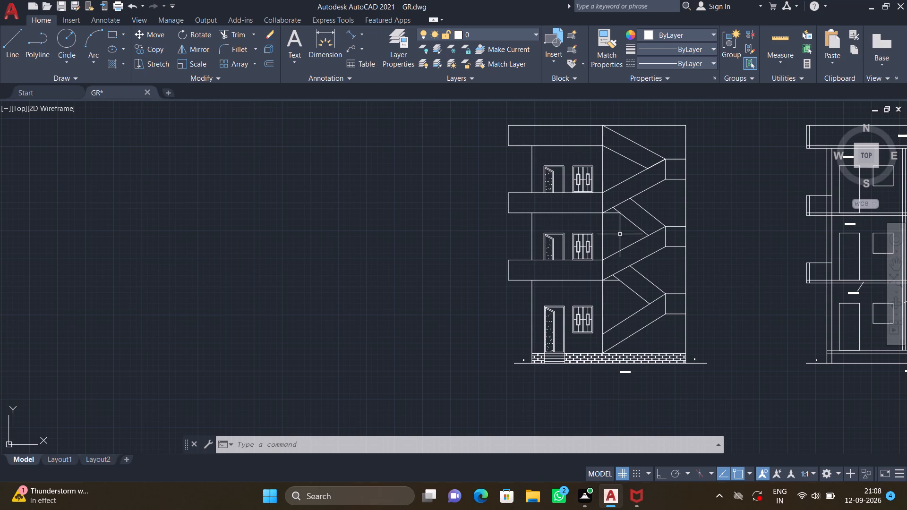
pyautogui.write('TR')
pyautogui.press('Return')
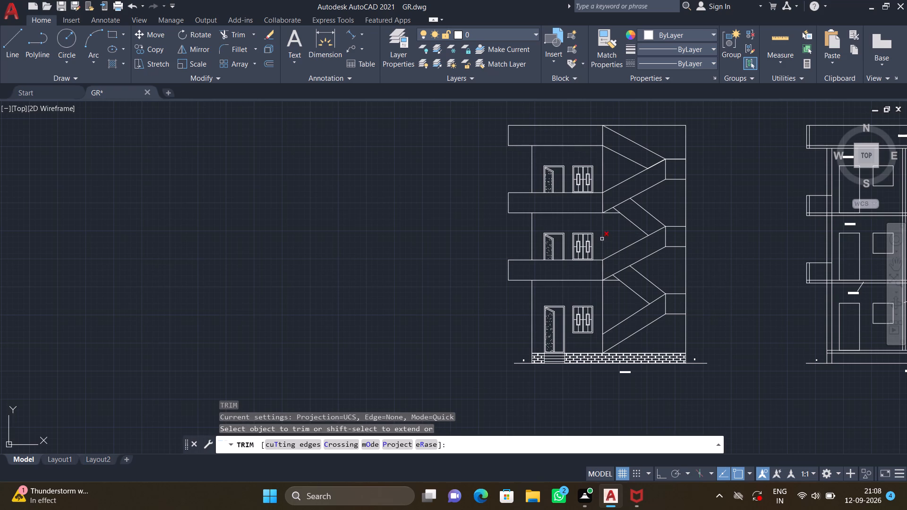
pyautogui.click(602, 239)
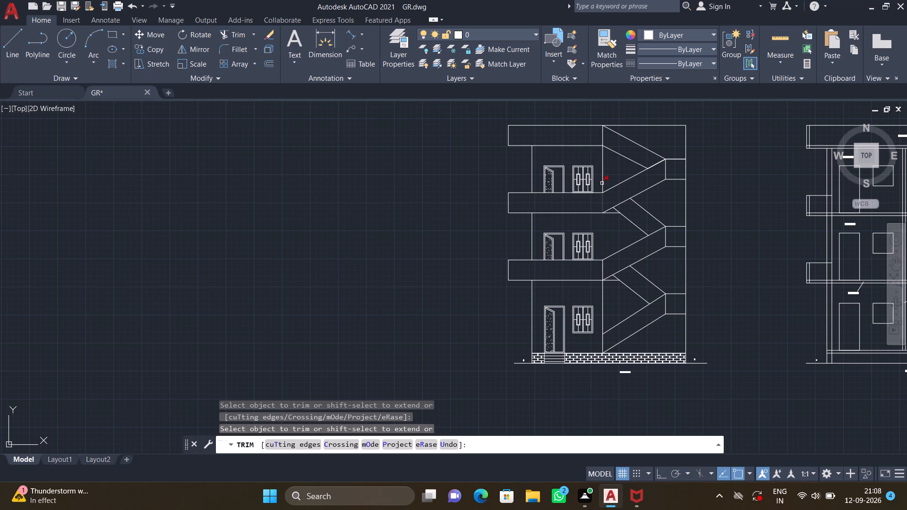
pyautogui.click(602, 164)
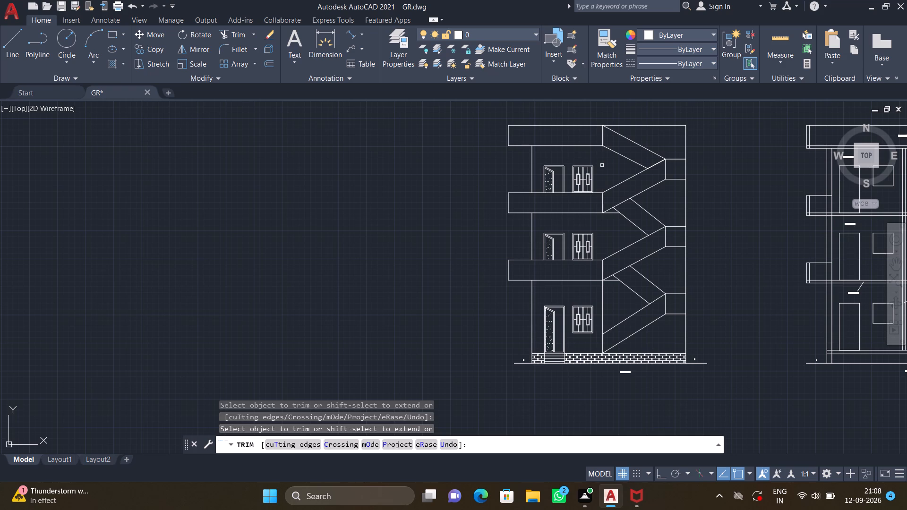
pyautogui.press('Return')
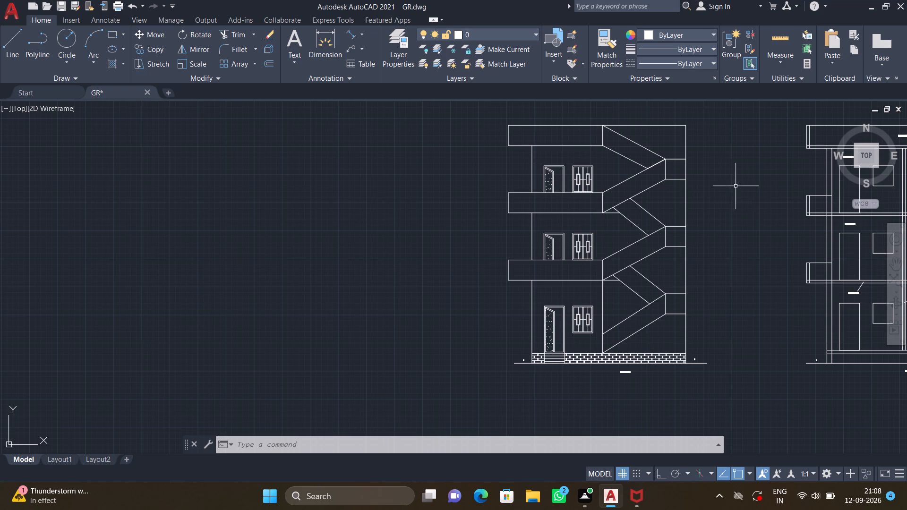
# Extend the roof parapet's bottom line to the upper edge of the topmost sloping stair band.
pyautogui.moveTo(615, 142); pyautogui.dragTo(660, 145, button='middle')
pyautogui.middleClick(660, 145)
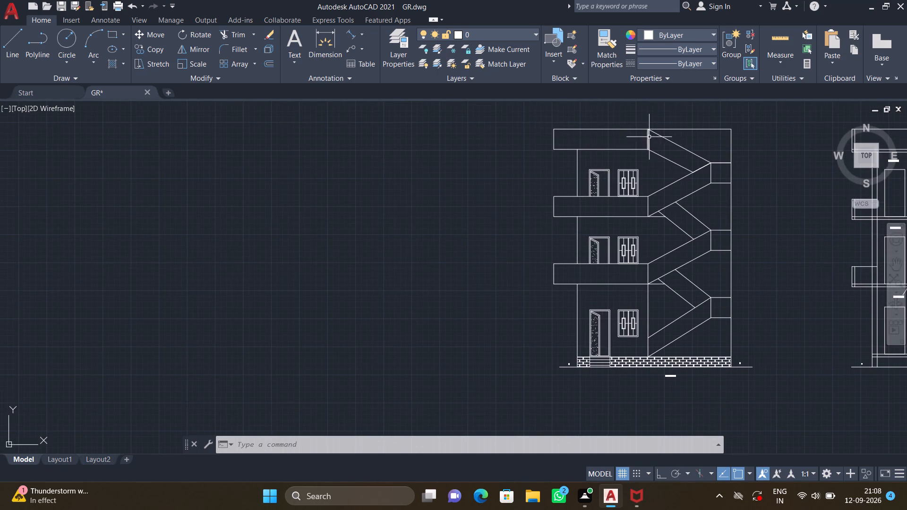
pyautogui.scroll(3, 649, 136)
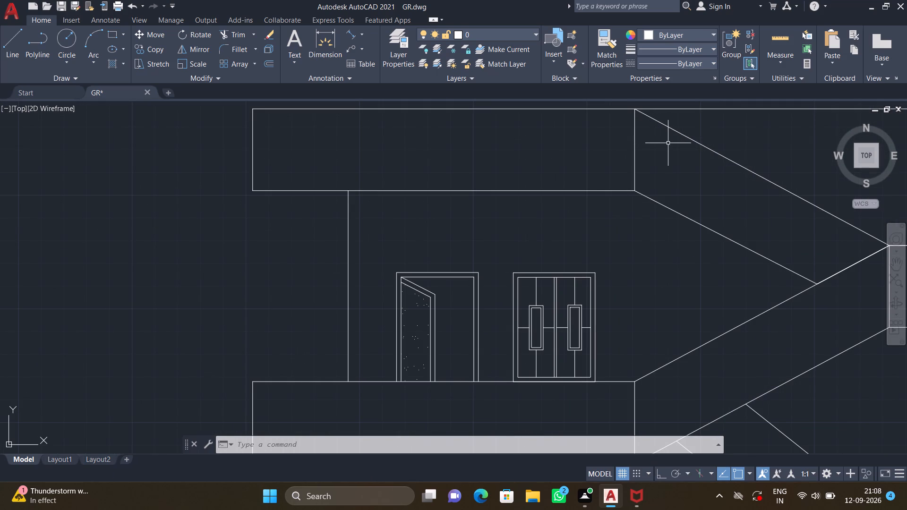
pyautogui.write('EX')
pyautogui.press('Return')
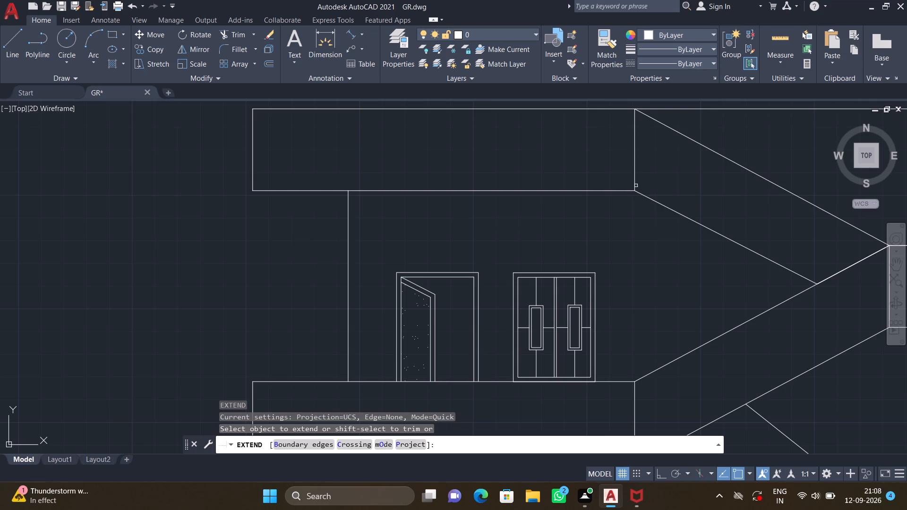
pyautogui.click(621, 190)
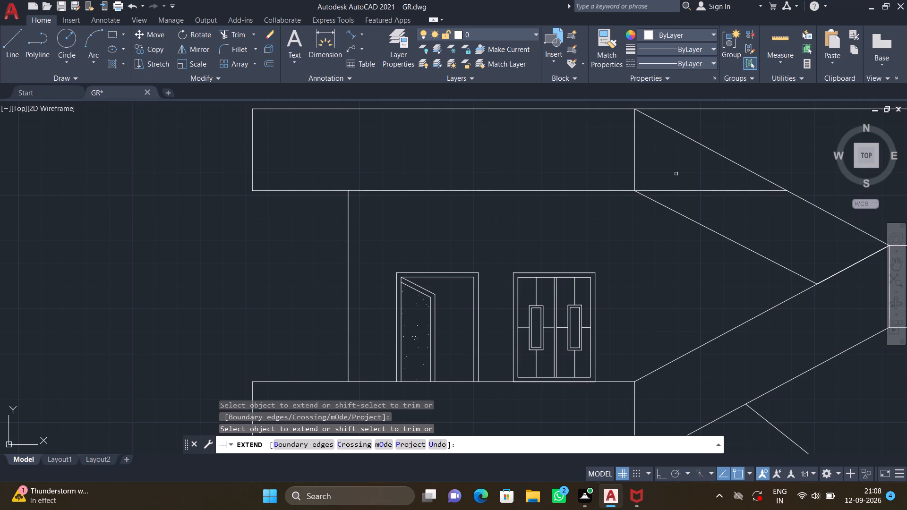
pyautogui.press('Return')
# With Ortho on, draw a vertical line from the roof's top line to the extended parapet line, just outside the parapet's inner end.
pyautogui.scroll(-1, 679, 169)
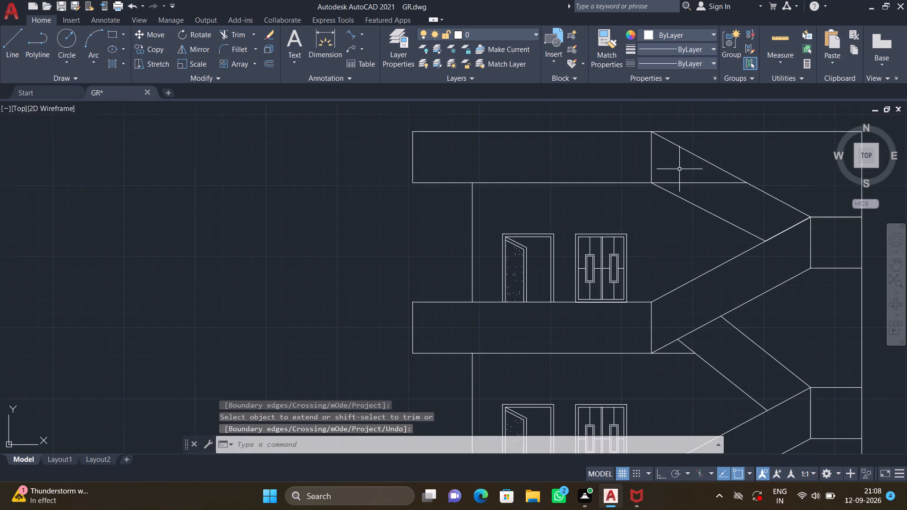
pyautogui.moveTo(669, 164); pyautogui.dragTo(628, 171, button='middle')
pyautogui.scroll(1, 638, 144)
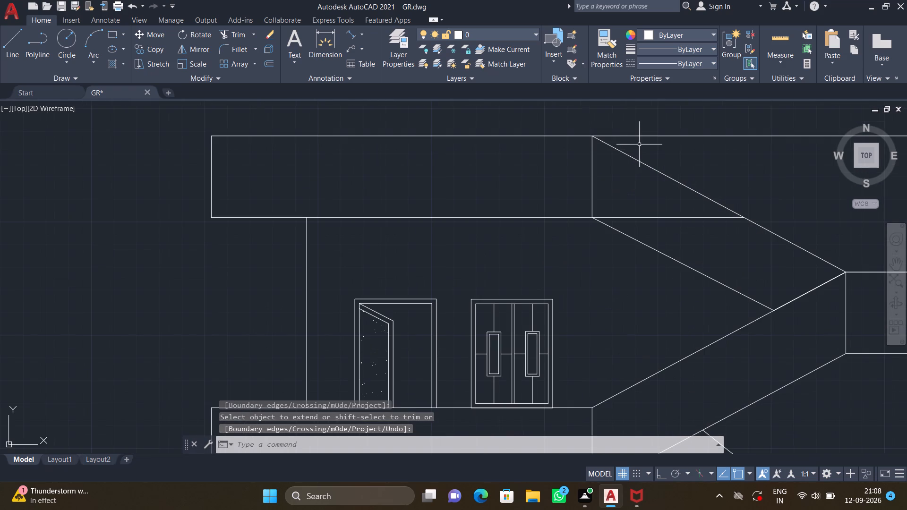
pyautogui.press('l')
pyautogui.press('Return')
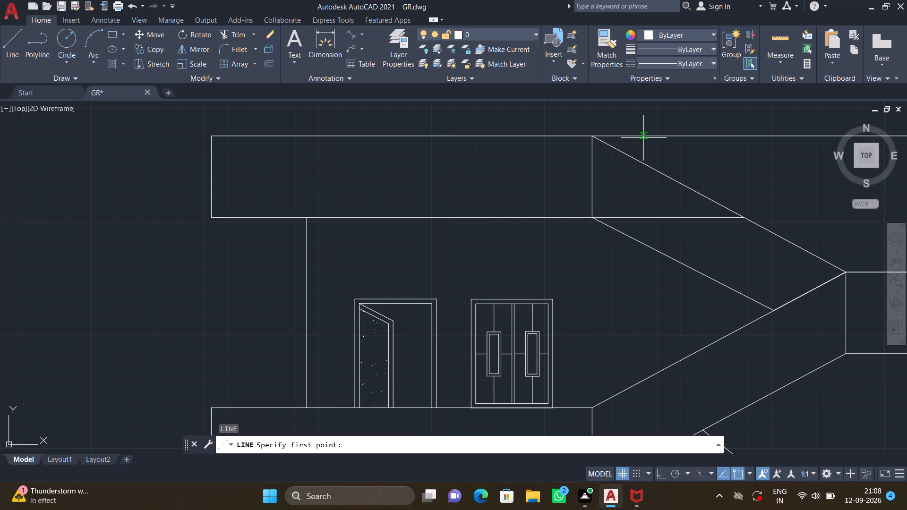
pyautogui.click(640, 135)
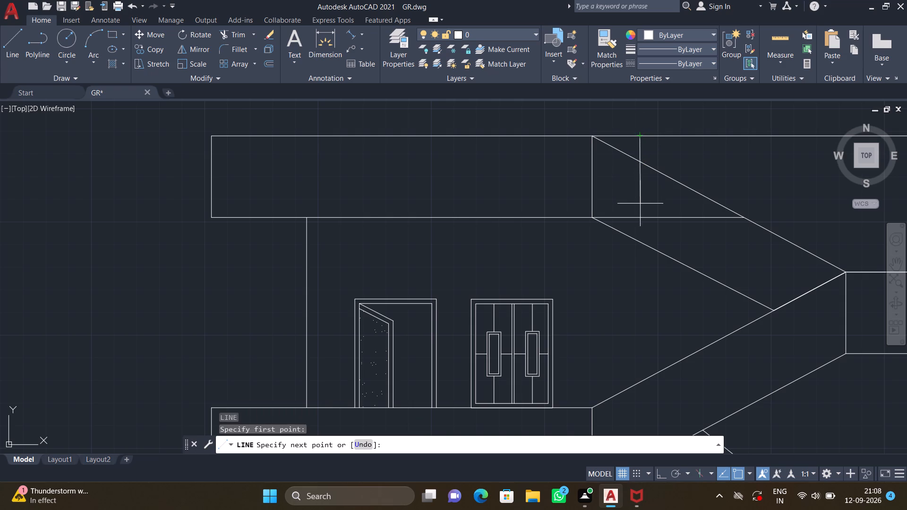
pyautogui.press('F8')
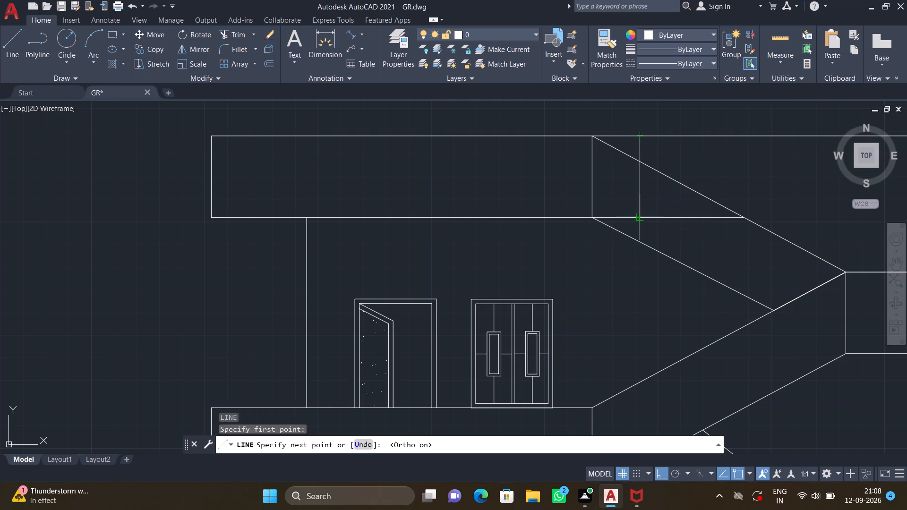
pyautogui.click(639, 218)
pyautogui.press('Return')
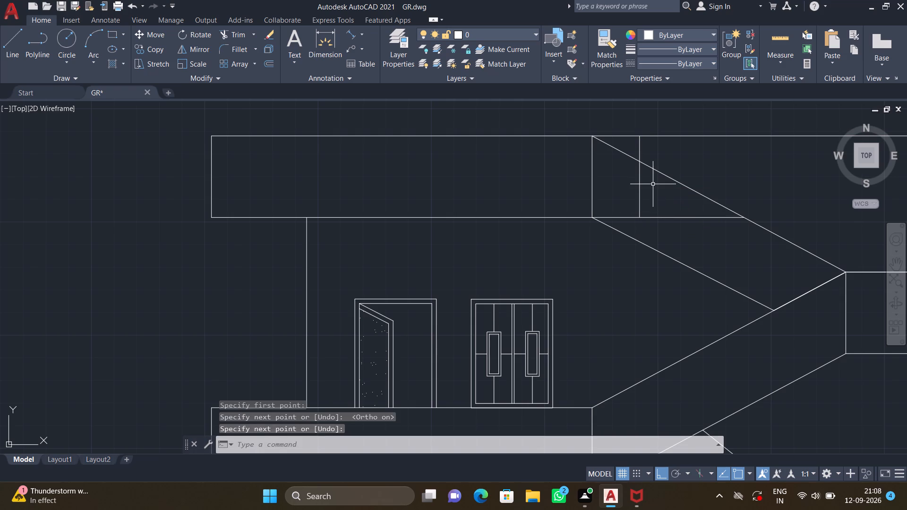
# Trim away both edges of the topmost sloping stair band and the roof parapet's old inner end line.
pyautogui.write('TR')
pyautogui.press('Return')
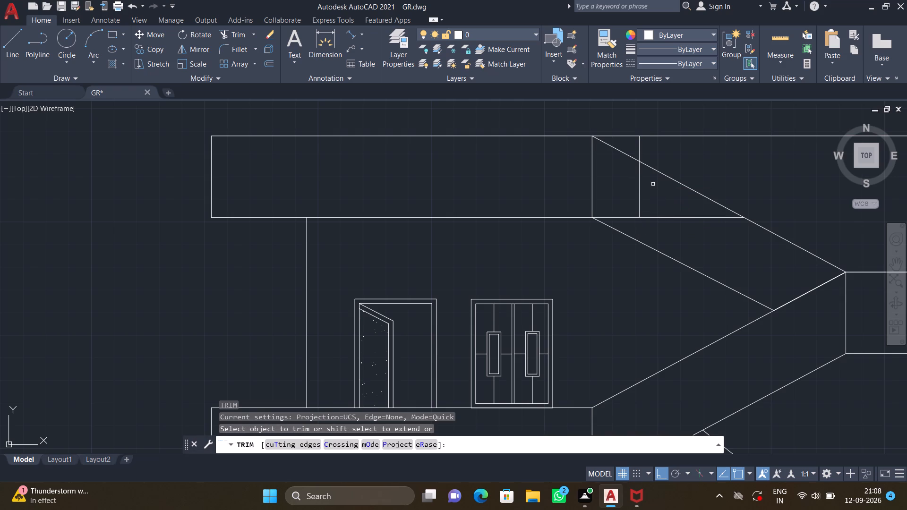
pyautogui.click(625, 147)
pyautogui.click(617, 166)
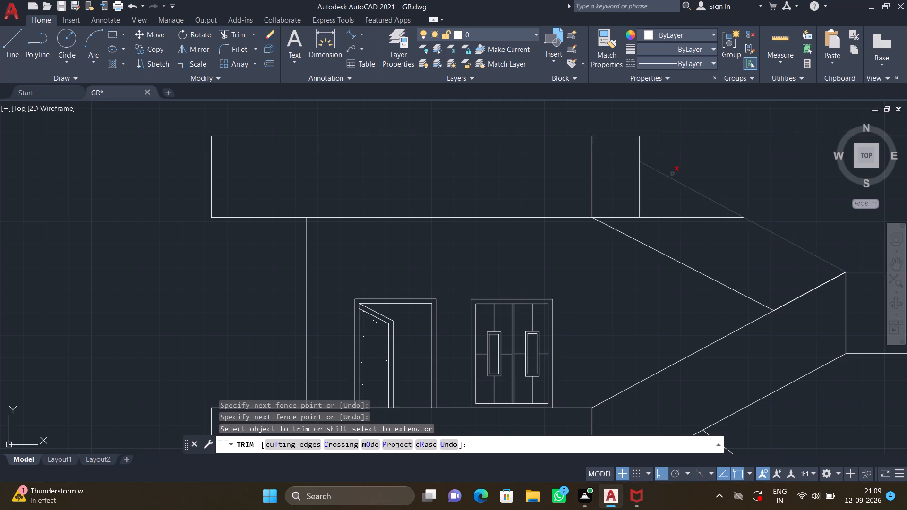
pyautogui.click(684, 177)
pyautogui.click(682, 190)
pyautogui.click(770, 212)
pyautogui.click(763, 240)
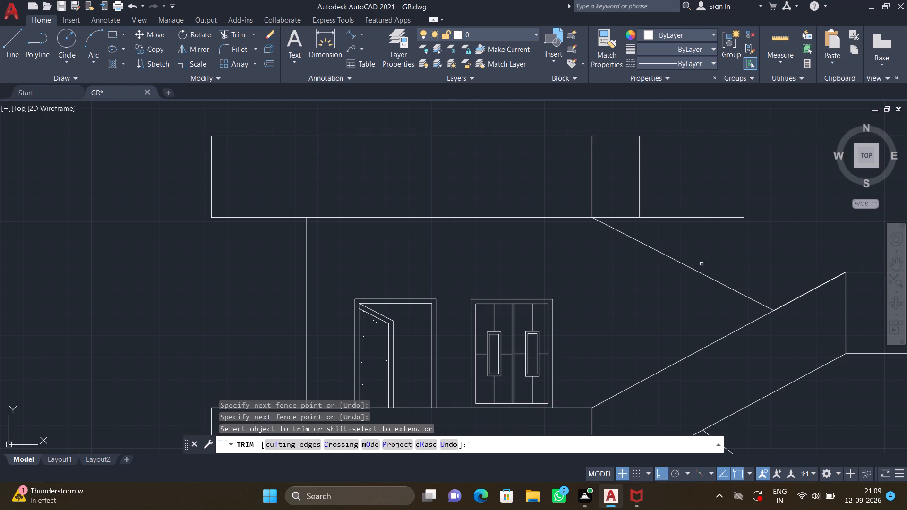
pyautogui.click(567, 160)
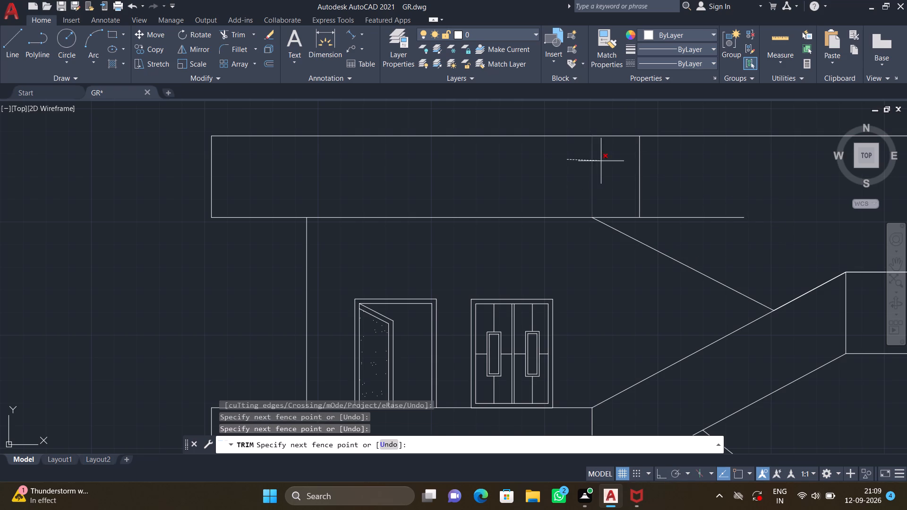
pyautogui.click(602, 161)
pyautogui.click(649, 235)
pyautogui.click(636, 262)
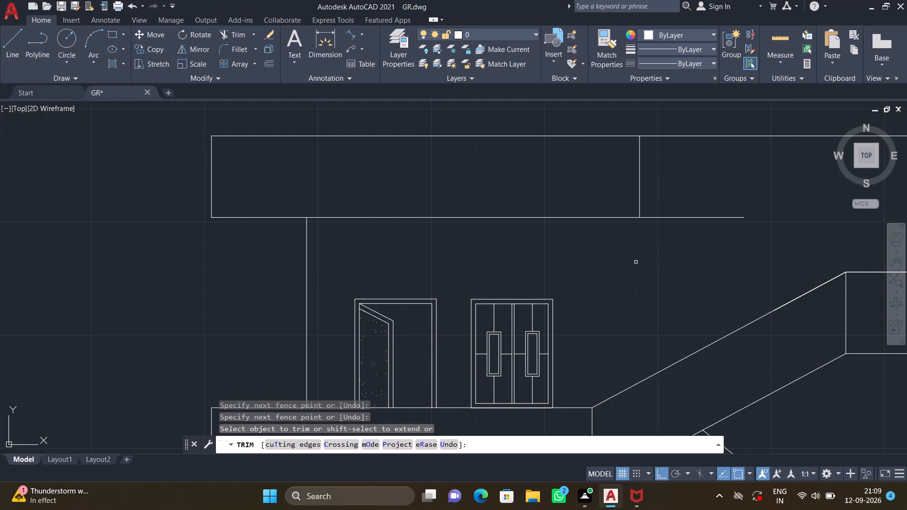
pyautogui.press('Return')
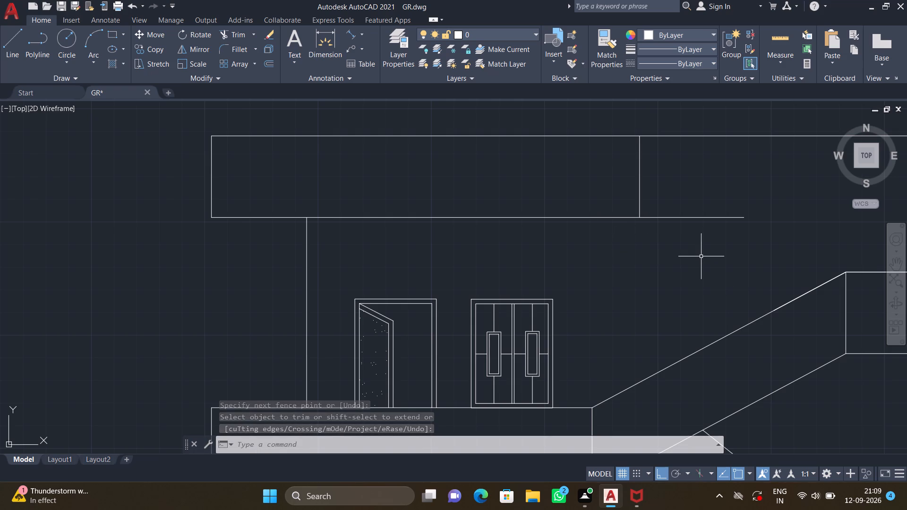
# Trim the roof parapet's bottom line back to its new inner end line.
pyautogui.write('TR')
pyautogui.press('Return')
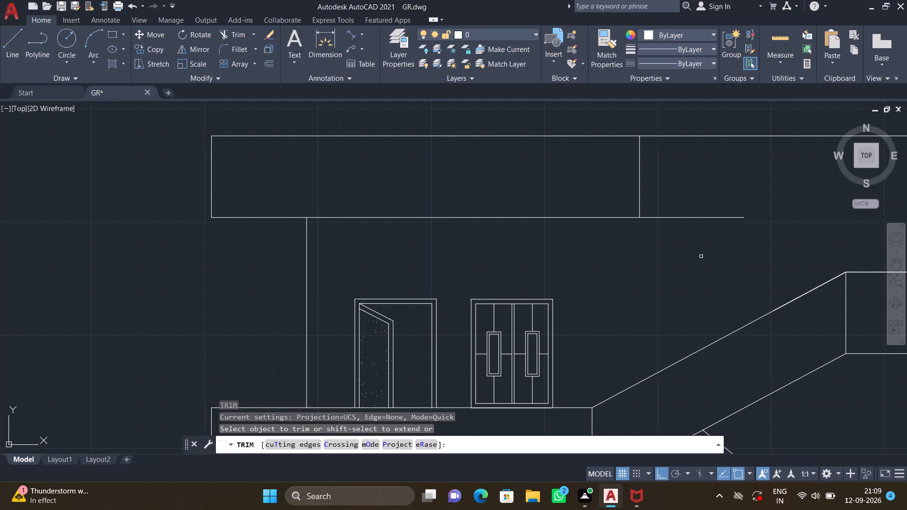
pyautogui.click(671, 198)
pyautogui.click(677, 242)
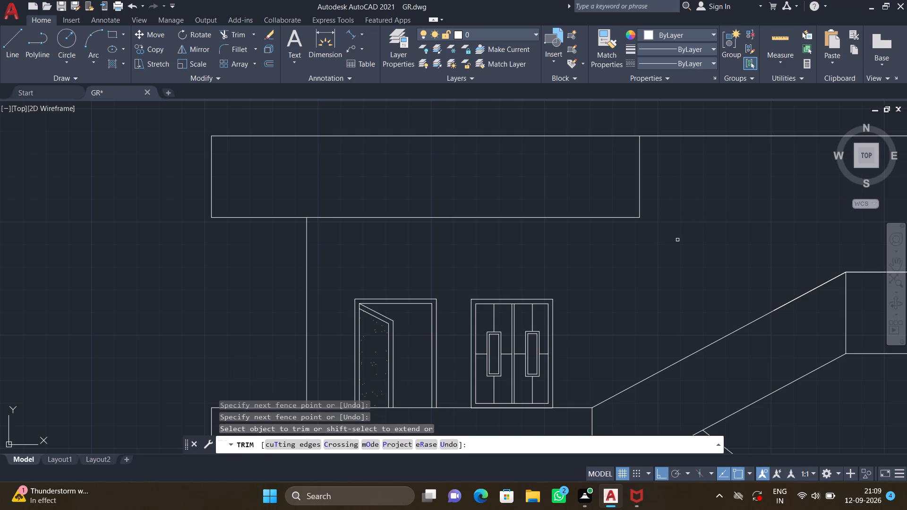
pyautogui.press('Return')
# With Ortho off, draw the topmost sloping band's two edges, joining the parapet's new end corners to the landing corner and the rising band below.
pyautogui.press('l')
pyautogui.press('Return')
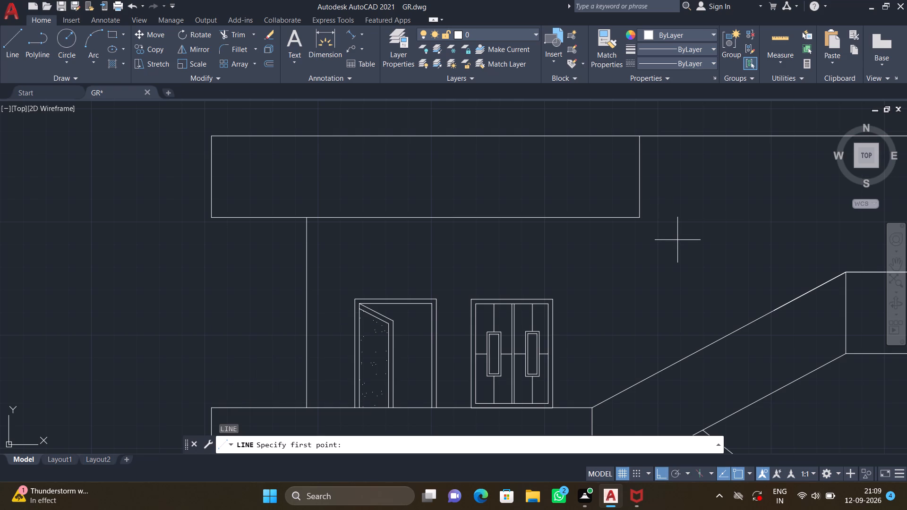
pyautogui.click(844, 273)
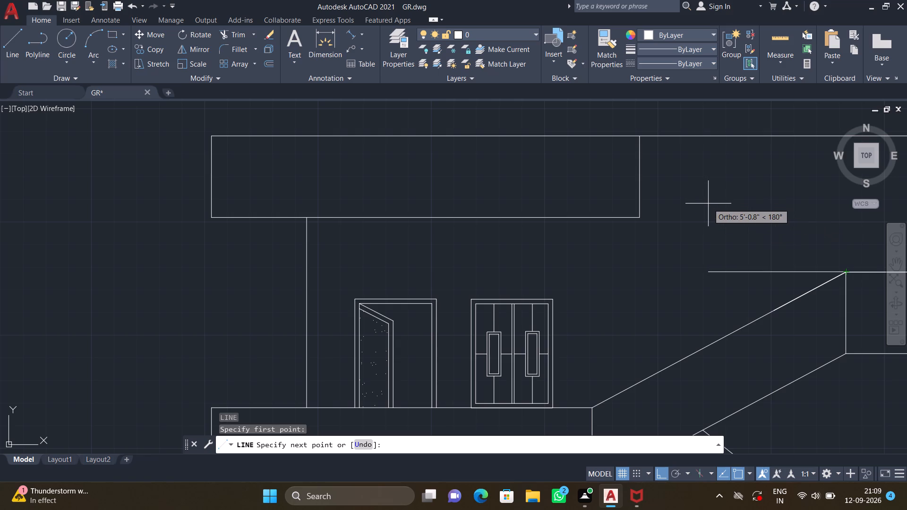
pyautogui.press('F8')
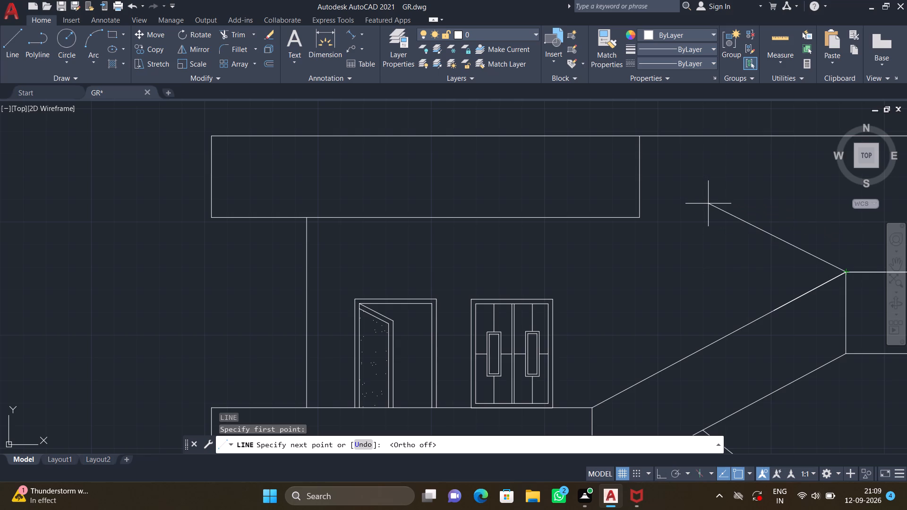
pyautogui.click(641, 138)
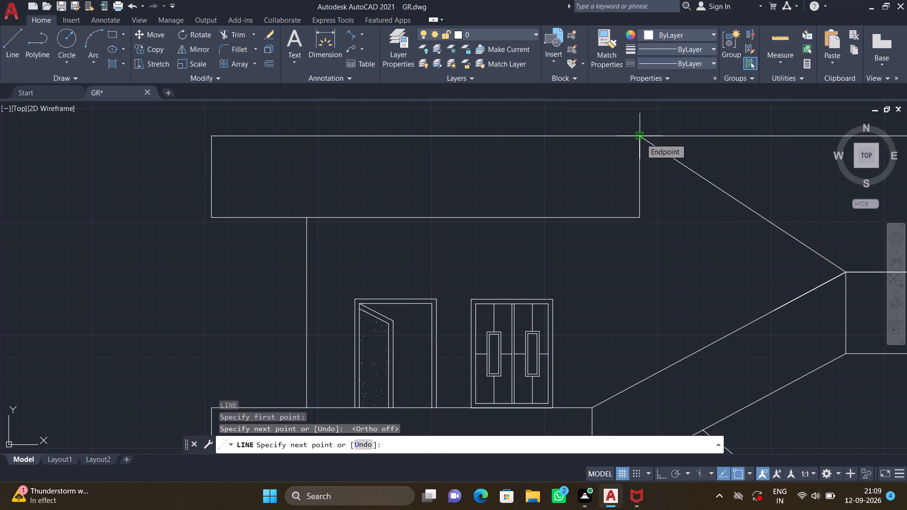
pyautogui.press('Return')
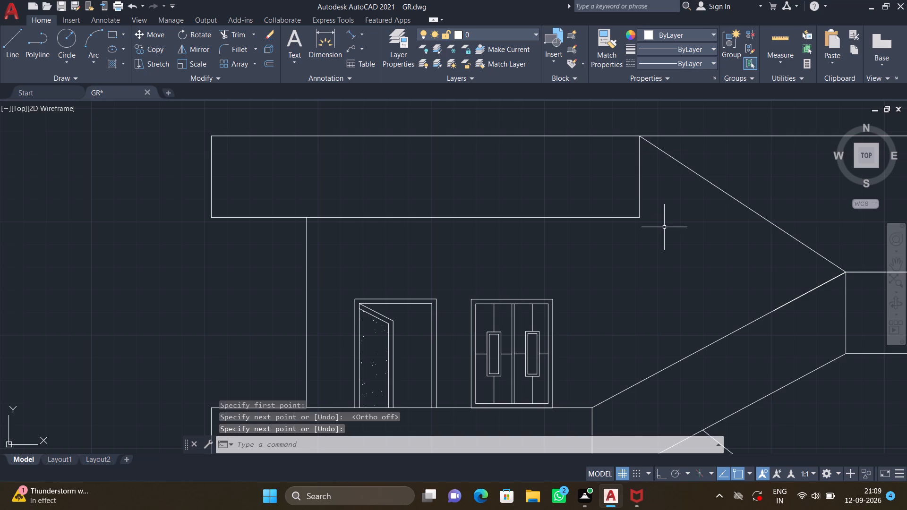
pyautogui.press('l')
pyautogui.press('Return')
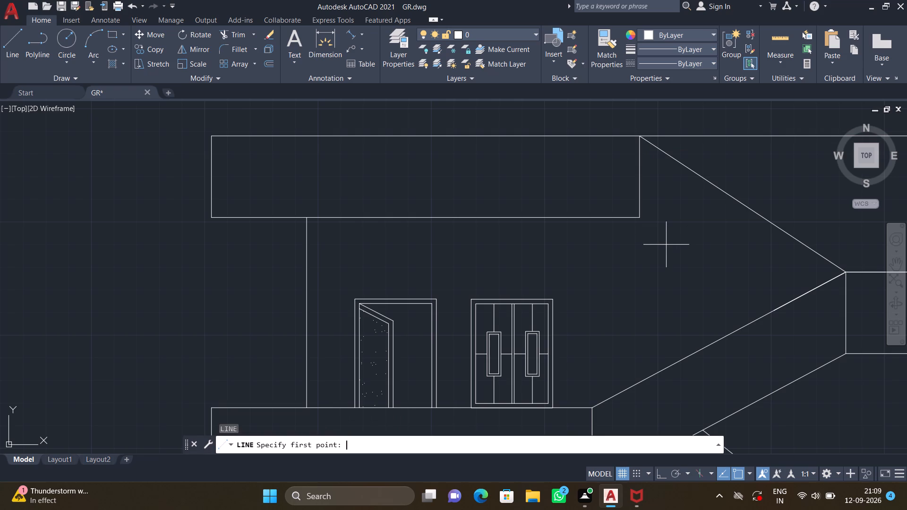
pyautogui.click(640, 220)
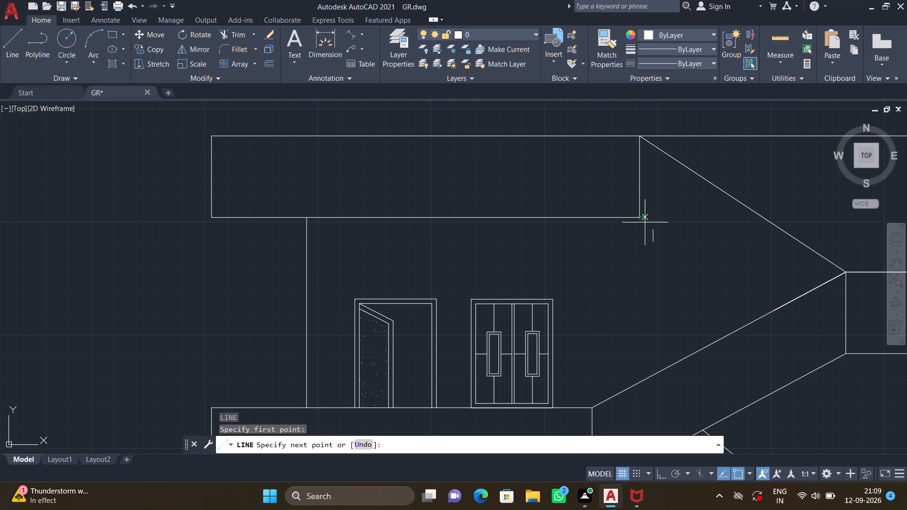
pyautogui.click(777, 306)
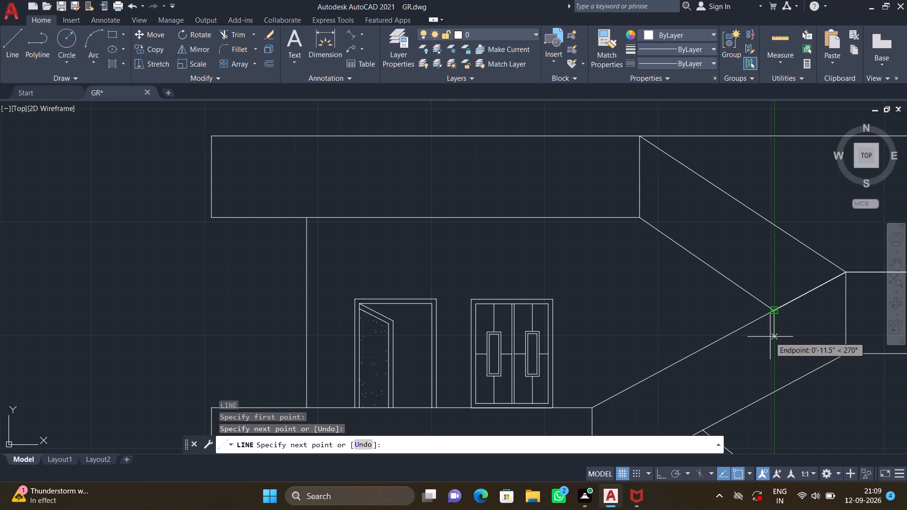
pyautogui.press('Return')
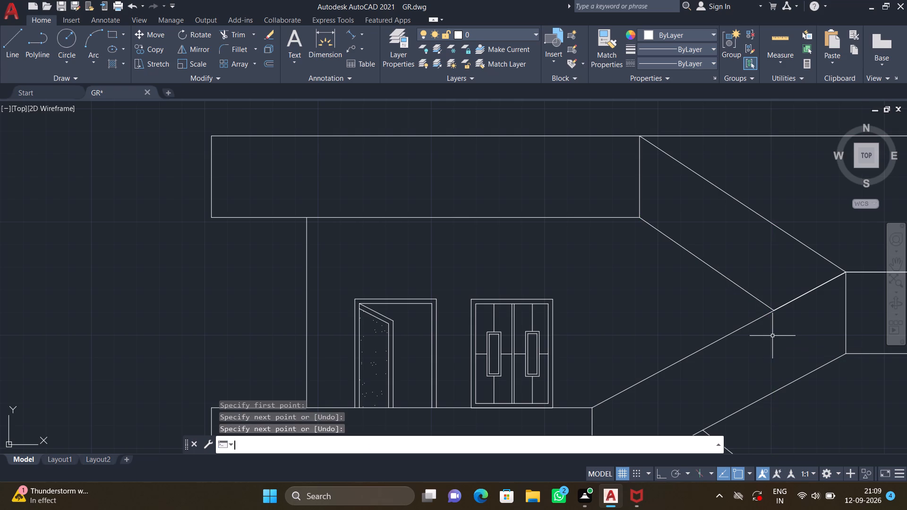
# Draw a rectangular frame enclosing all the elevations, sections and floor plans.
pyautogui.scroll(-2, 782, 325)
pyautogui.moveTo(782, 335); pyautogui.dragTo(667, 247, button='middle')
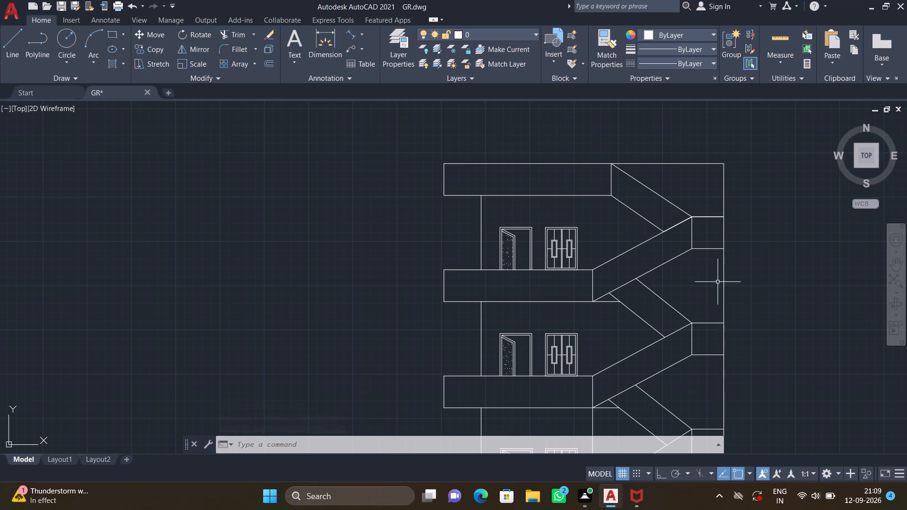
pyautogui.scroll(-2, 721, 284)
pyautogui.moveTo(713, 312); pyautogui.dragTo(688, 248, button='middle')
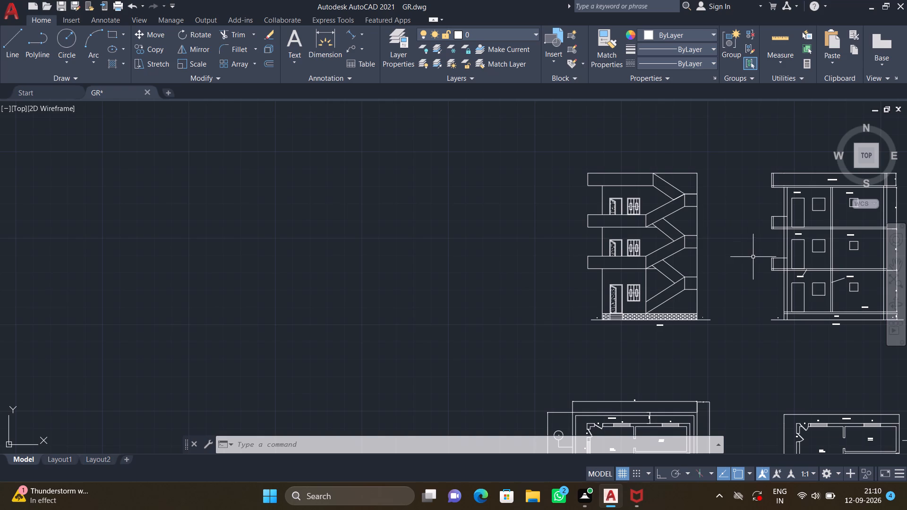
pyautogui.scroll(-2, 751, 252)
pyautogui.moveTo(745, 331); pyautogui.dragTo(591, 270, button='middle')
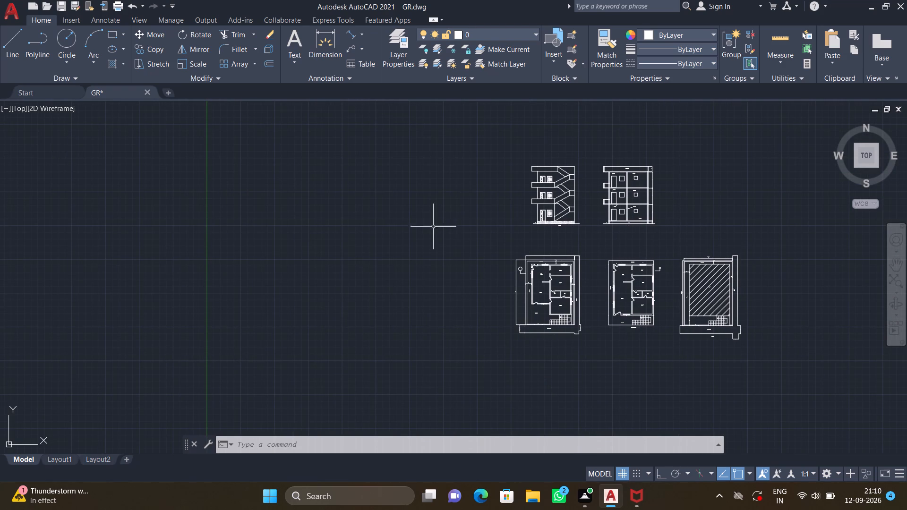
pyautogui.write('REC')
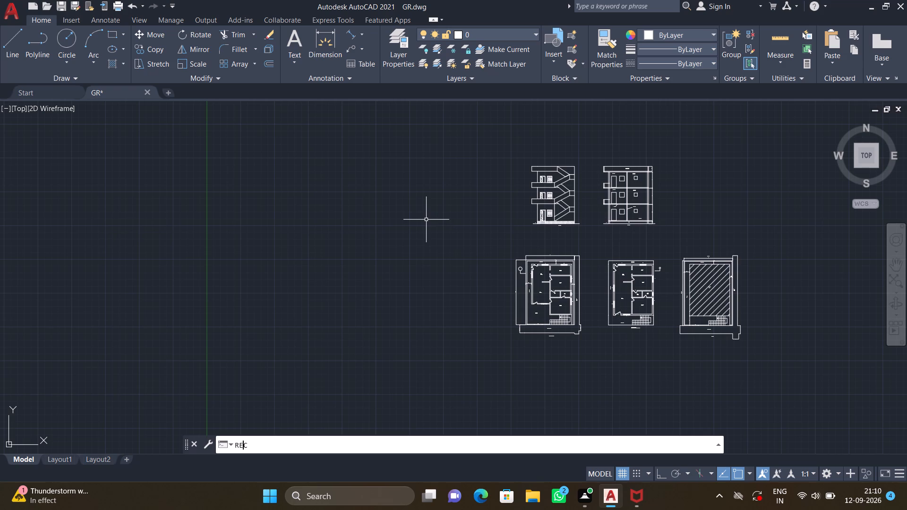
pyautogui.press('Return')
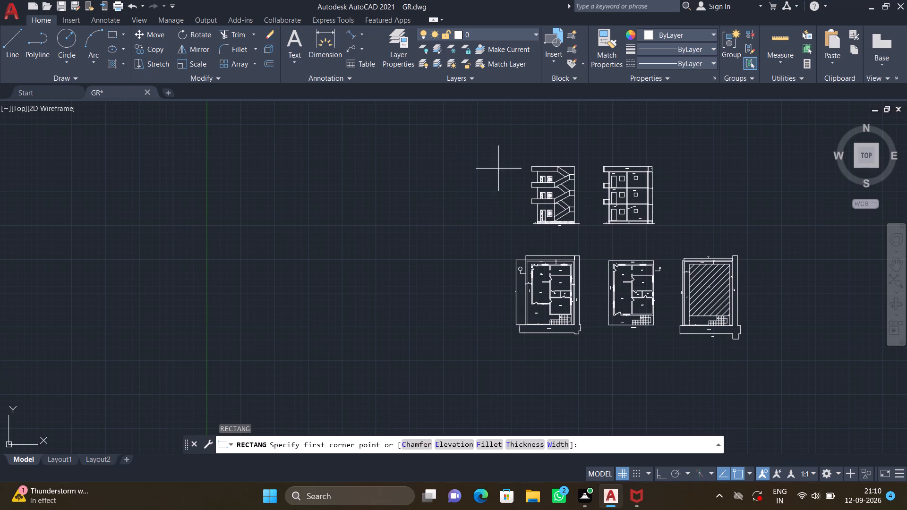
pyautogui.click(480, 149)
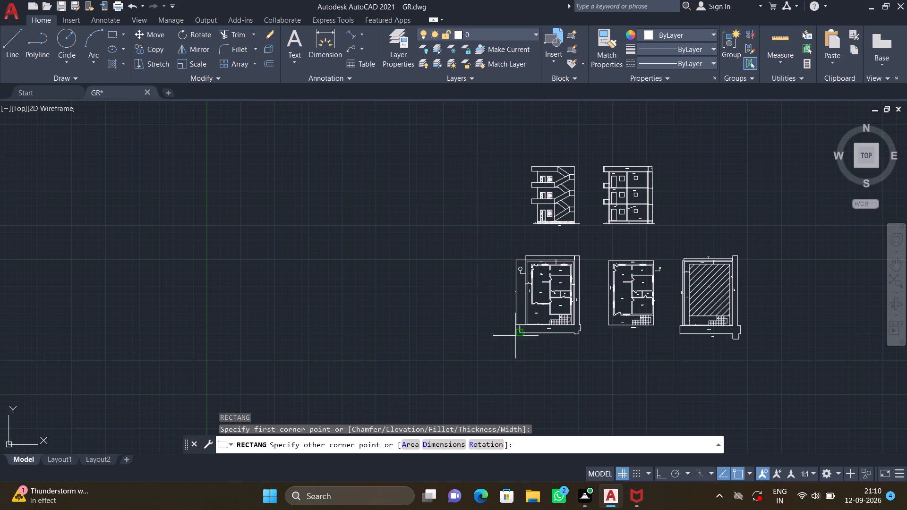
pyautogui.click(775, 350)
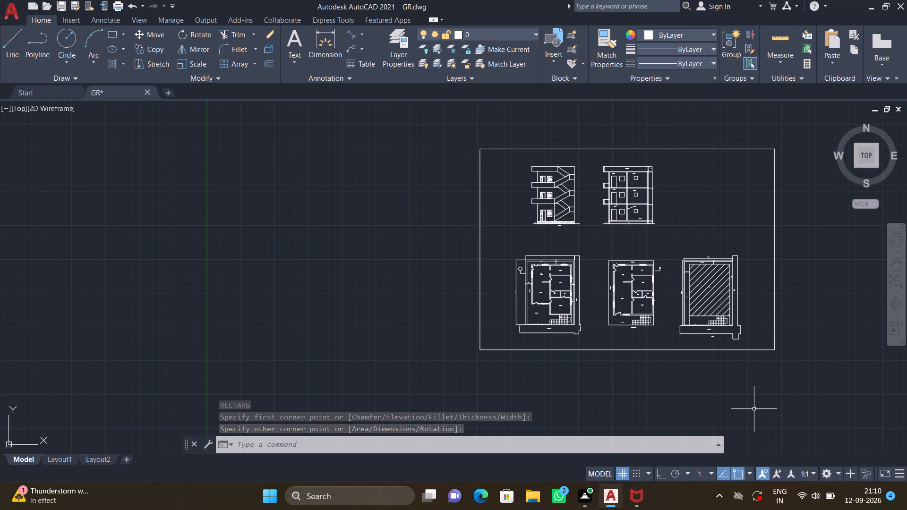
# Move the whole stair elevation with its title slightly down and to the left inside the sheet frame.
pyautogui.scroll(2, 536, 231)
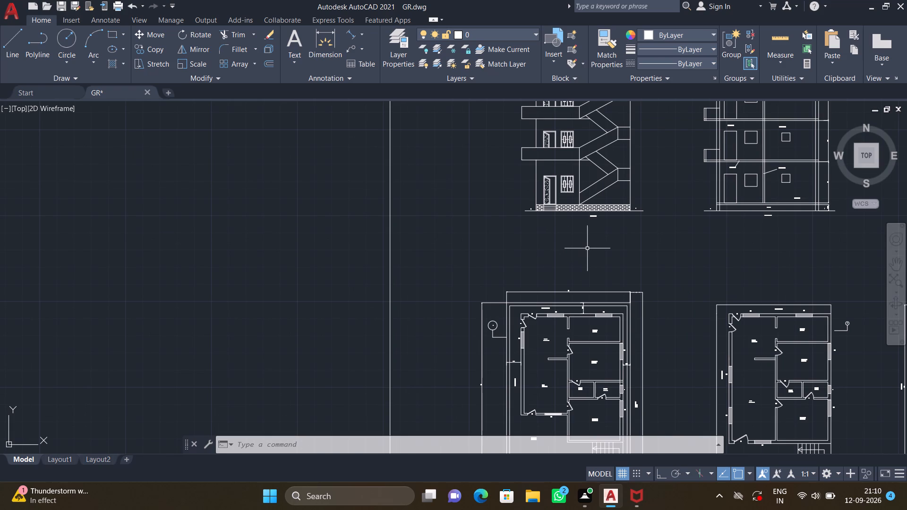
pyautogui.press('m')
pyautogui.press('Return')
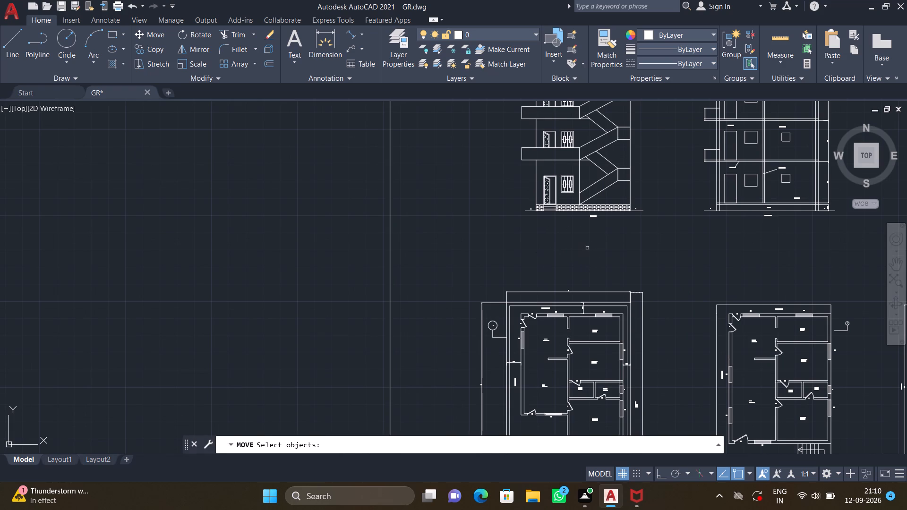
pyautogui.scroll(-1, 650, 240)
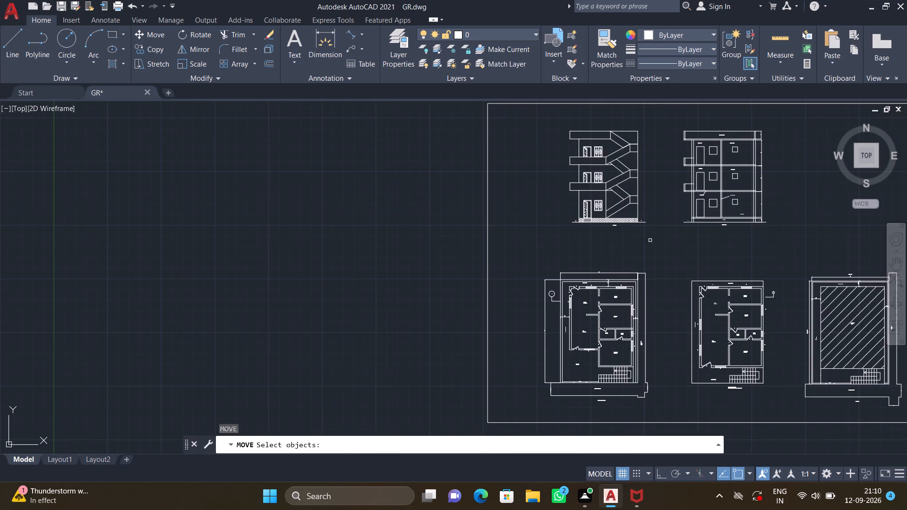
pyautogui.moveTo(650, 240); pyautogui.dragTo(669, 285, button='middle')
pyautogui.click(670, 285)
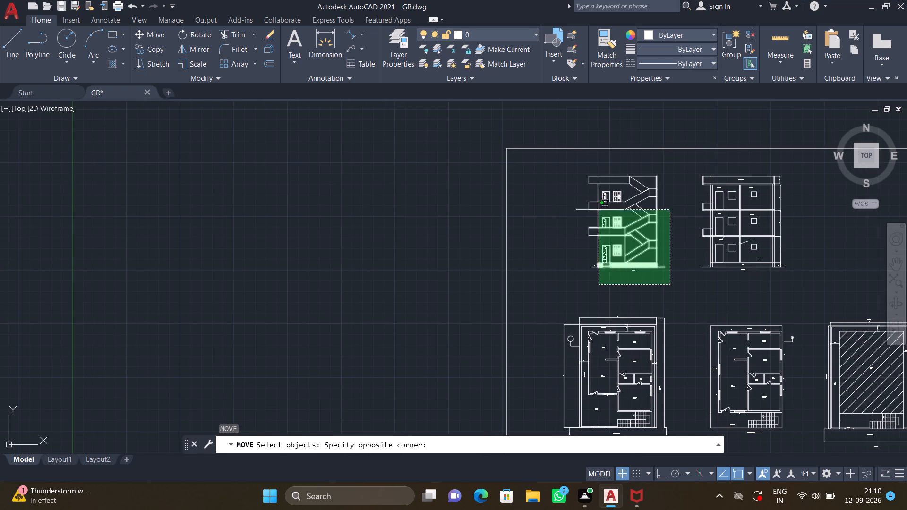
pyautogui.click(568, 166)
pyautogui.press('Return')
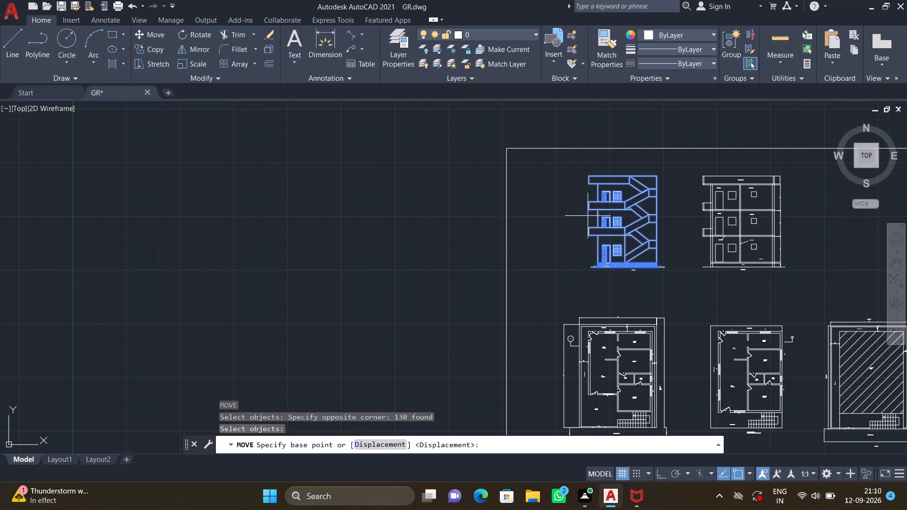
pyautogui.scroll(2, 591, 268)
pyautogui.click(587, 265)
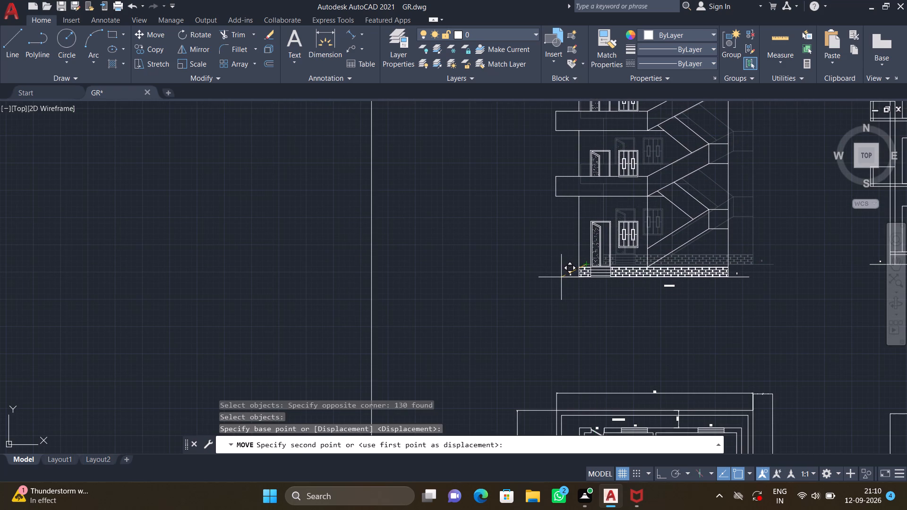
pyautogui.click(557, 279)
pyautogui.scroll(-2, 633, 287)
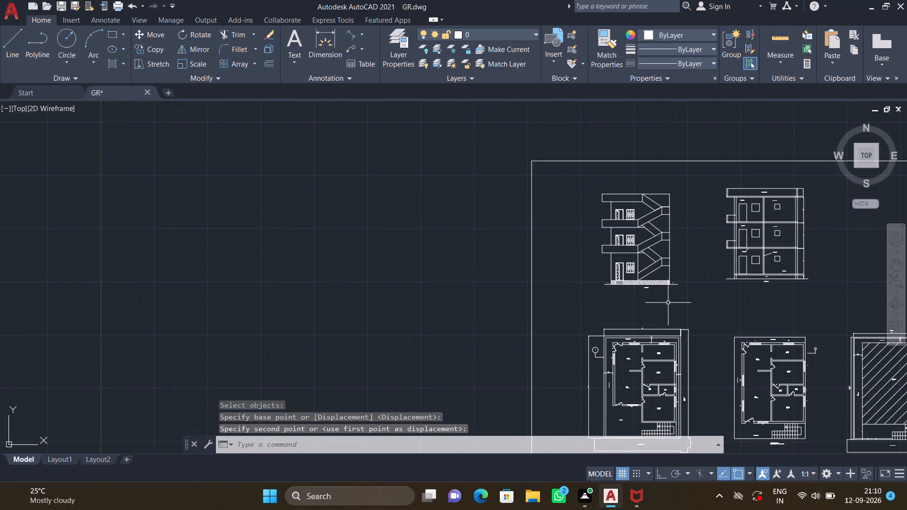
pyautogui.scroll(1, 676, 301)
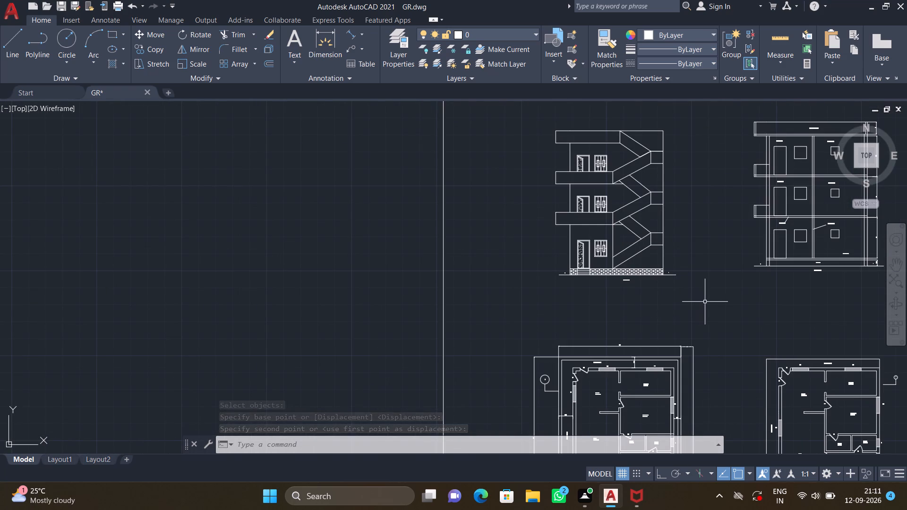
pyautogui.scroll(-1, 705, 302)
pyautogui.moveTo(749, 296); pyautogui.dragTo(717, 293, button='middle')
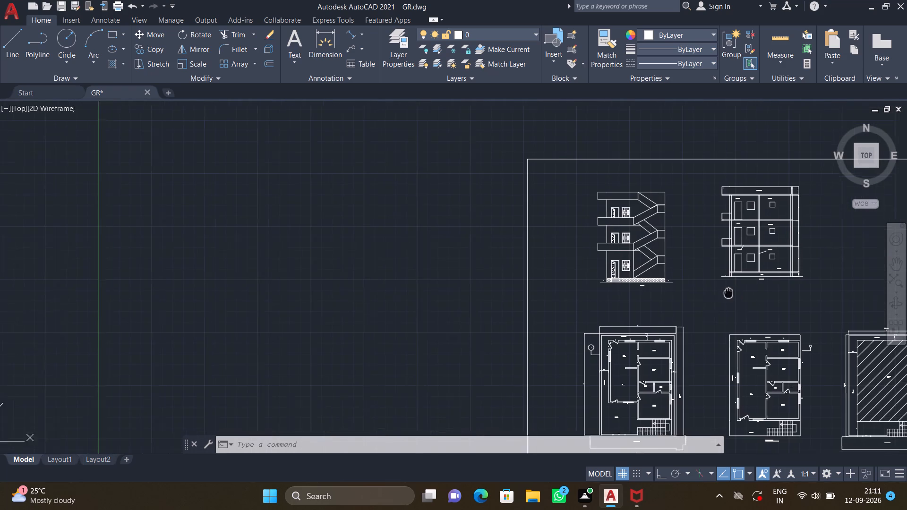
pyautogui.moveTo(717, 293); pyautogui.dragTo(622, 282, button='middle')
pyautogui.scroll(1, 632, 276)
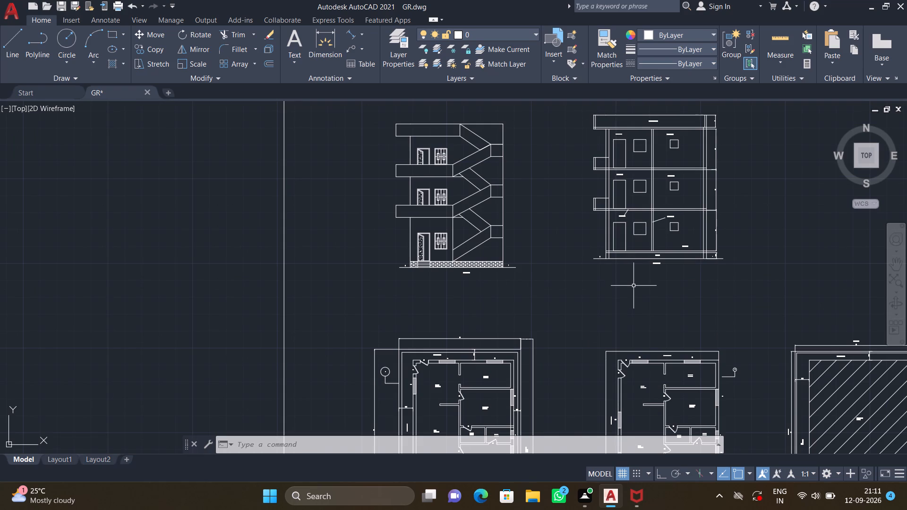
# Draw a horizontal guide line about 16'-8" long from the stair elevation's top outer corner towards the building section.
pyautogui.scroll(-1, 637, 285)
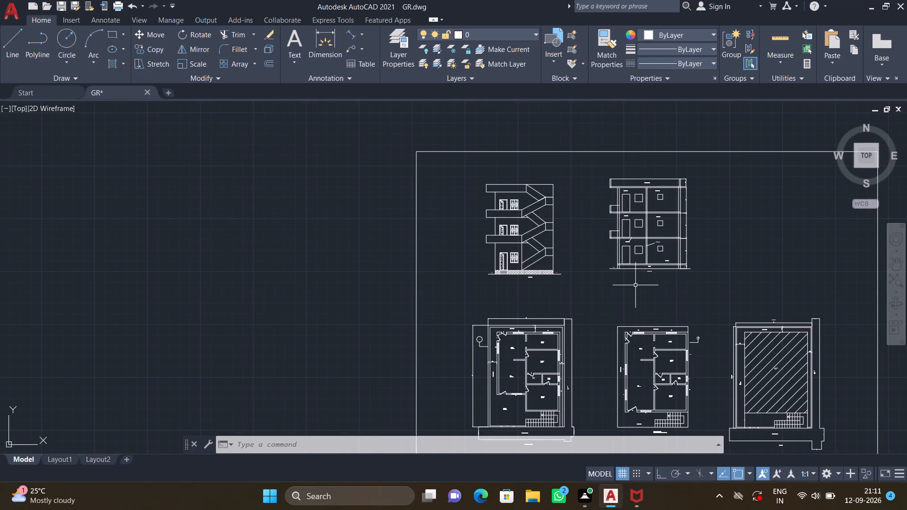
pyautogui.scroll(1, 581, 200)
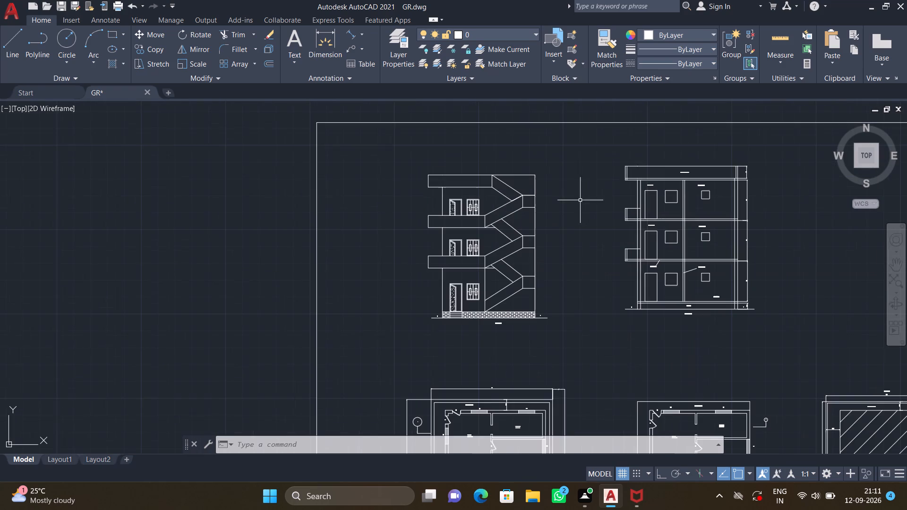
pyautogui.scroll(2, 568, 184)
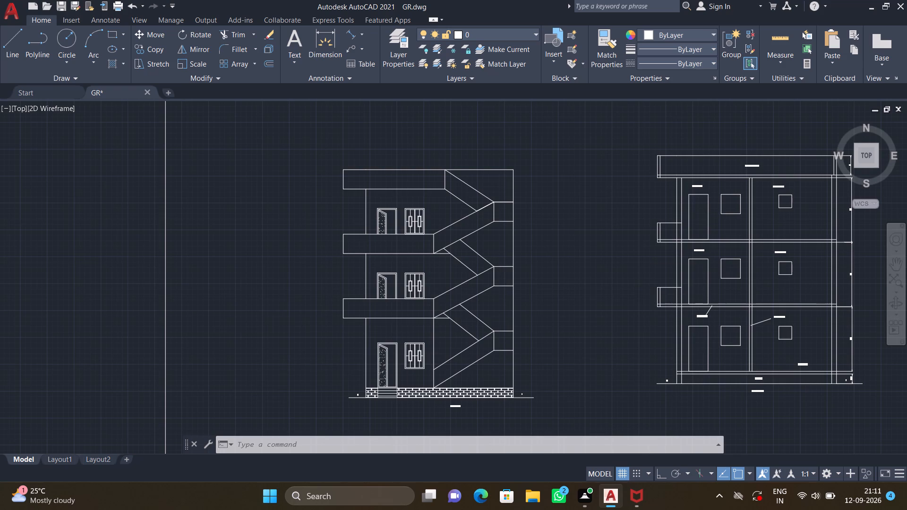
pyautogui.press('l')
pyautogui.press('Return')
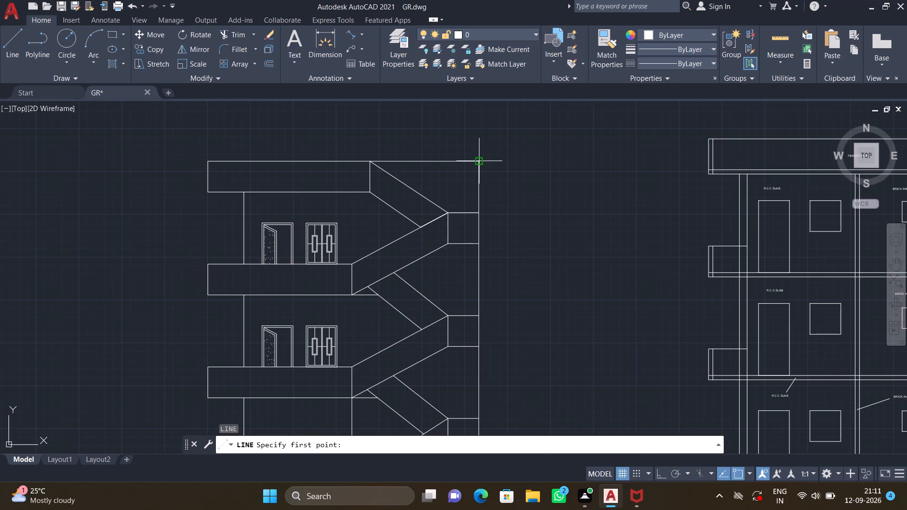
pyautogui.click(478, 161)
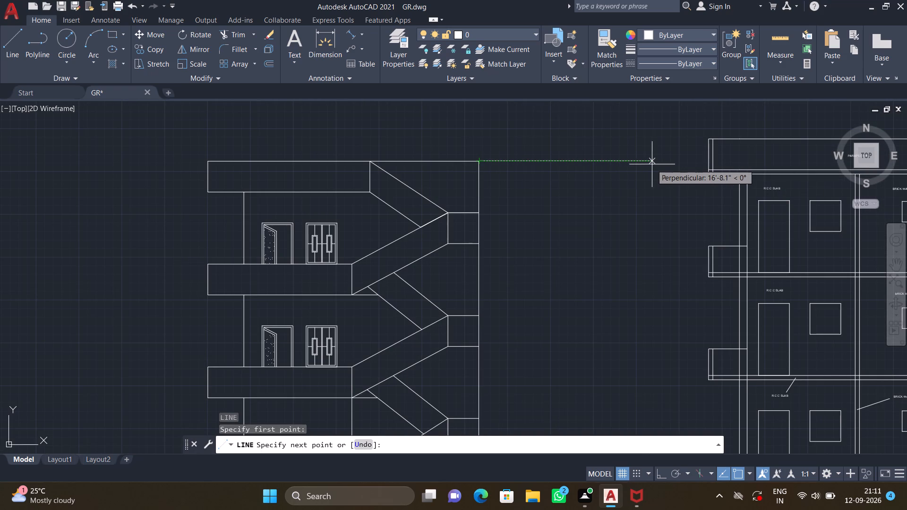
pyautogui.click(652, 164)
pyautogui.press('Return')
pyautogui.scroll(-1, 651, 210)
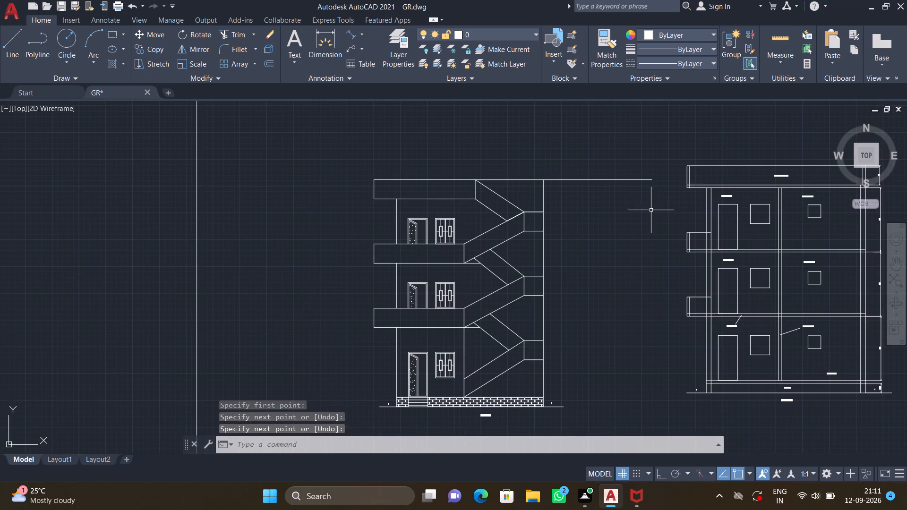
pyautogui.scroll(-1, 656, 267)
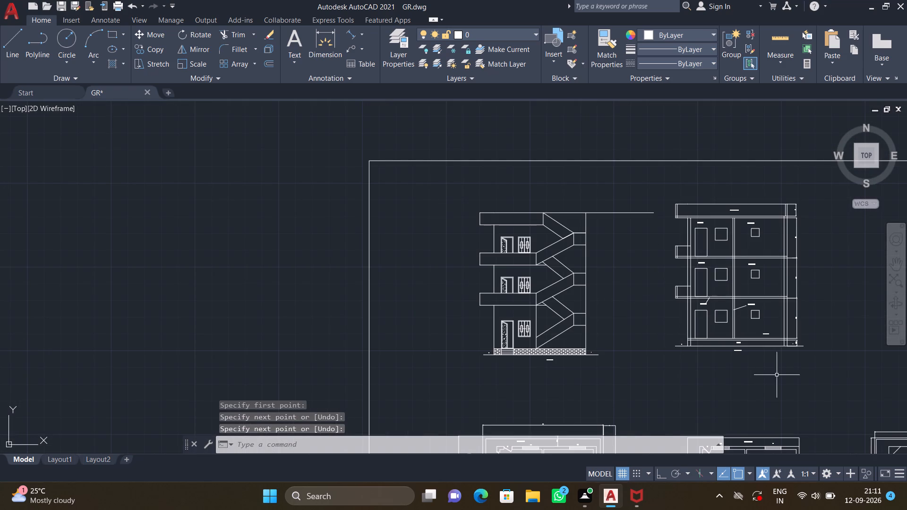
pyautogui.press('space')
pyautogui.press('Escape')
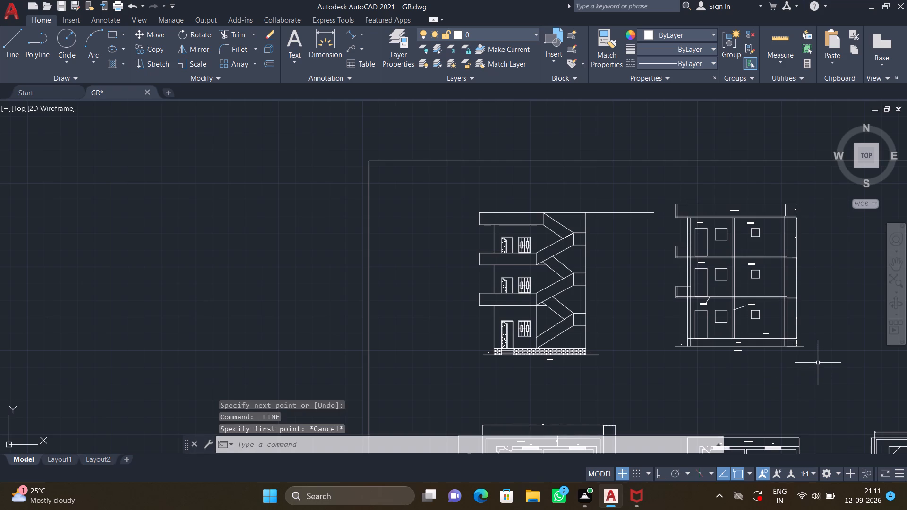
# Move the whole building section with its labels so its parapet's top-left corner meets the guide line's free end.
pyautogui.press('m')
pyautogui.press('Return')
pyautogui.click(818, 364)
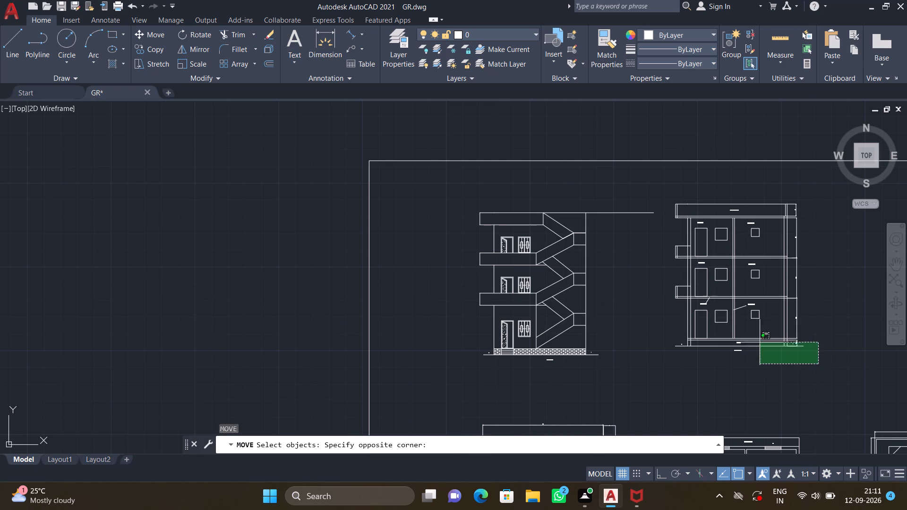
pyautogui.click(668, 197)
pyautogui.press('Return')
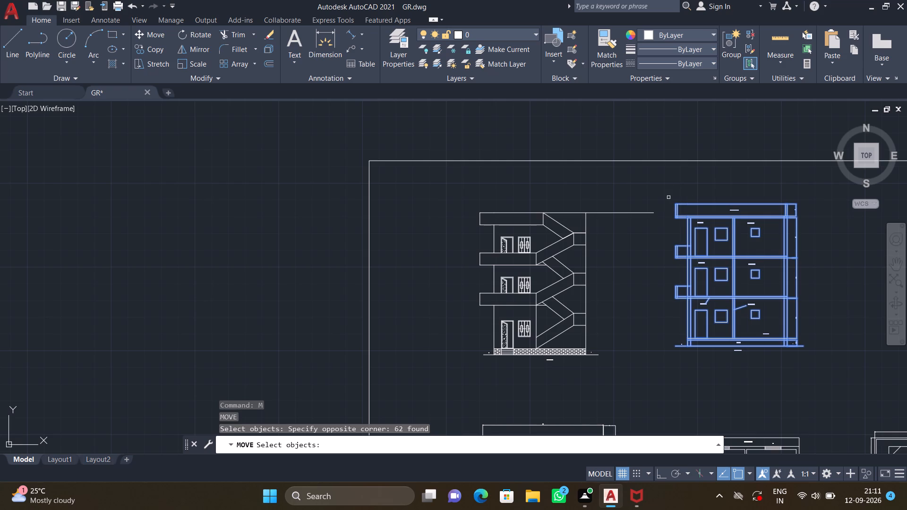
pyautogui.scroll(2, 669, 204)
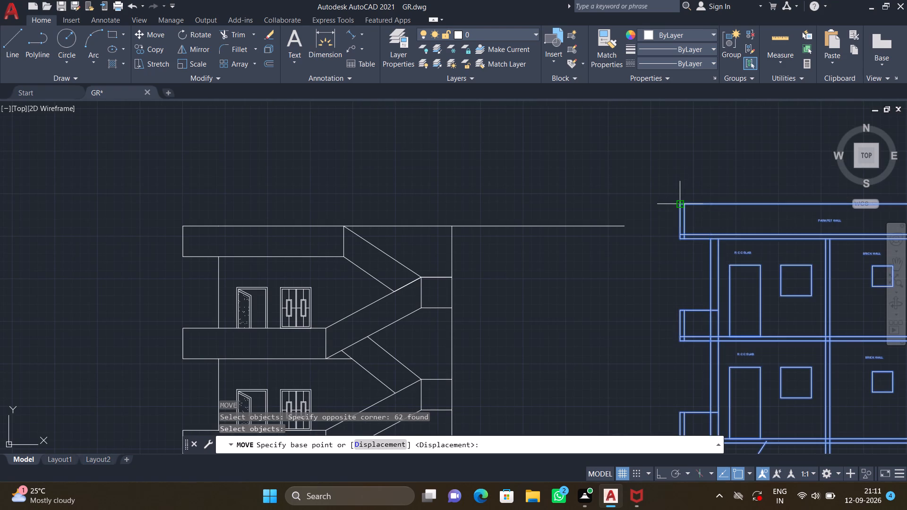
pyautogui.click(683, 203)
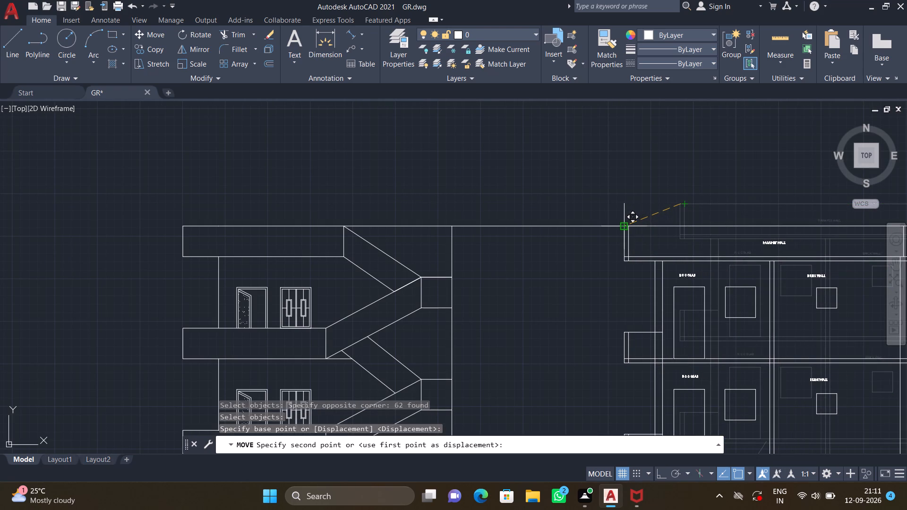
pyautogui.click(627, 225)
pyautogui.scroll(-3, 646, 211)
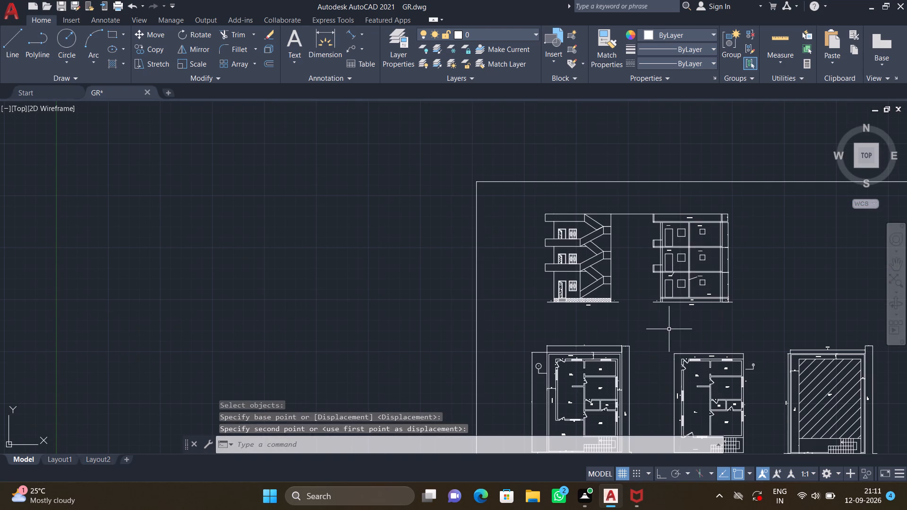
# Move the building section, without the guide line, slightly farther right from the stair elevation, keeping its top nearly level.
pyautogui.scroll(1, 659, 316)
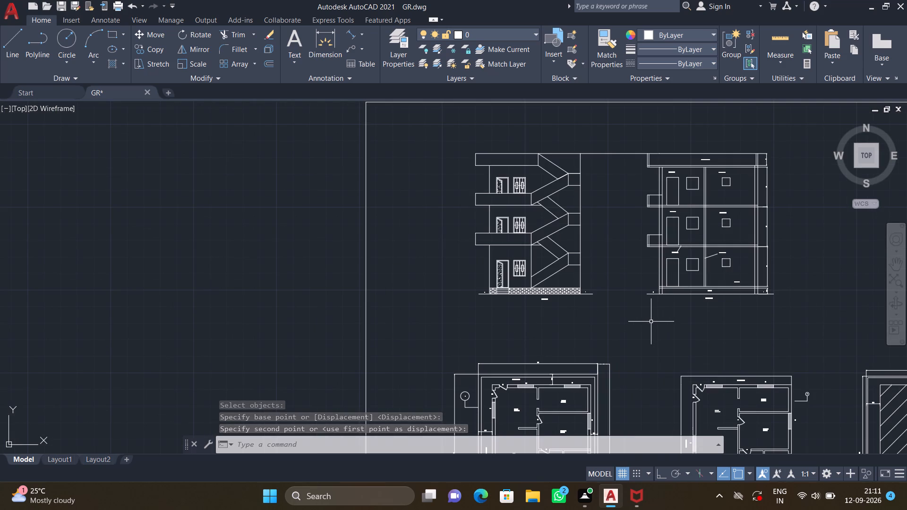
pyautogui.moveTo(735, 314); pyautogui.dragTo(679, 302, button='middle')
pyautogui.scroll(1, 695, 297)
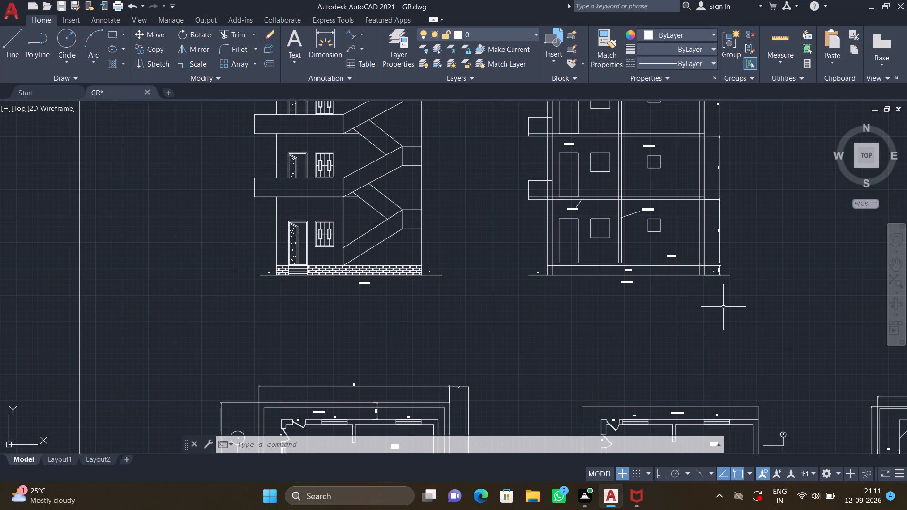
pyautogui.press('m')
pyautogui.press('Return')
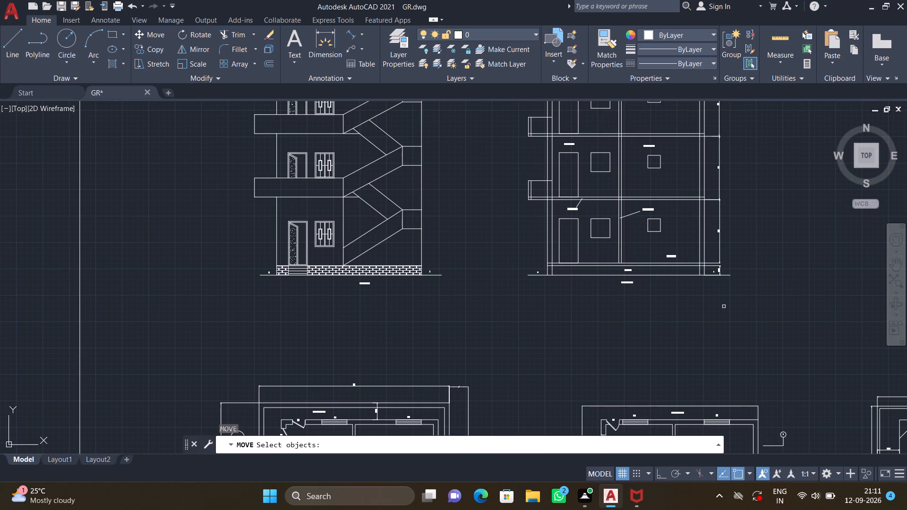
pyautogui.scroll(-2, 724, 303)
pyautogui.click(732, 303)
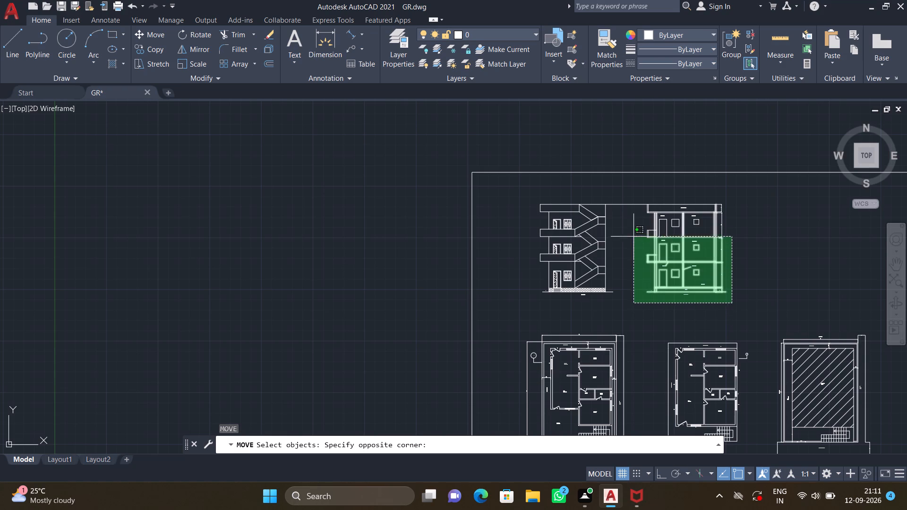
pyautogui.click(635, 193)
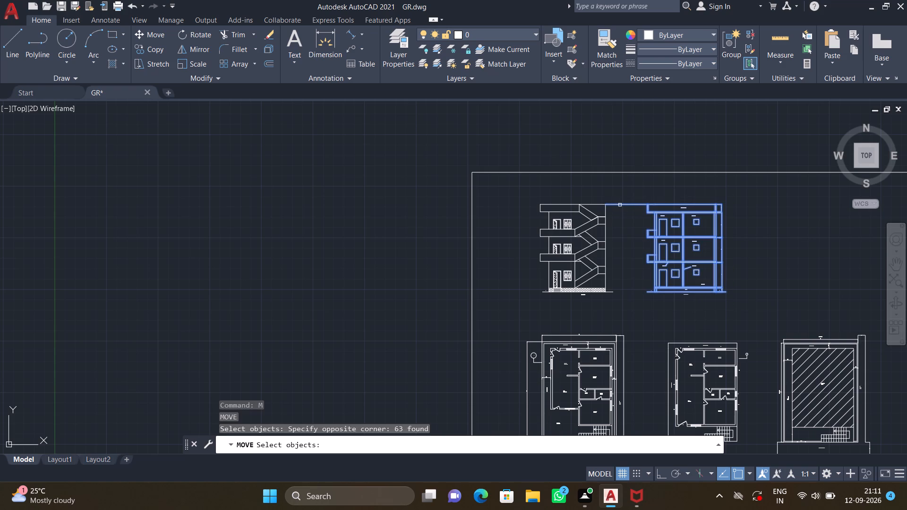
pyautogui.keyDown('shift'); pyautogui.click(621, 205); pyautogui.keyUp('shift')
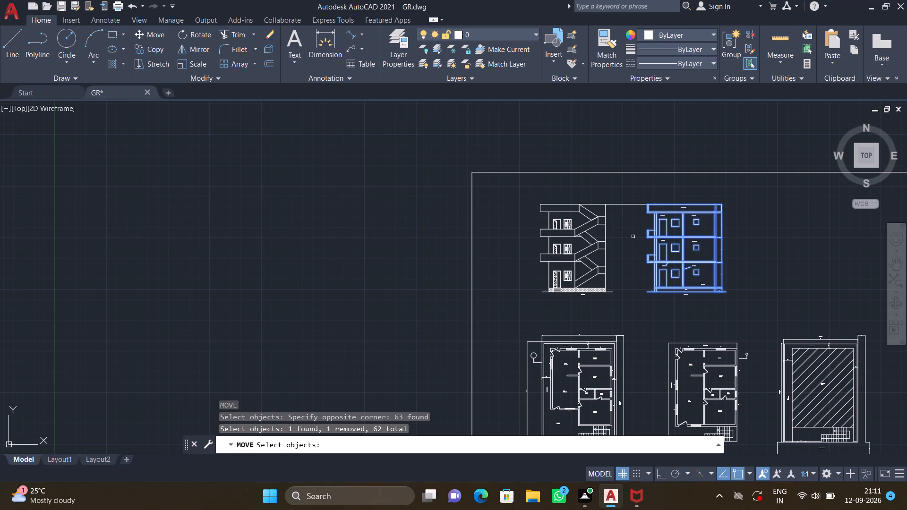
pyautogui.press('Return')
pyautogui.scroll(1, 644, 215)
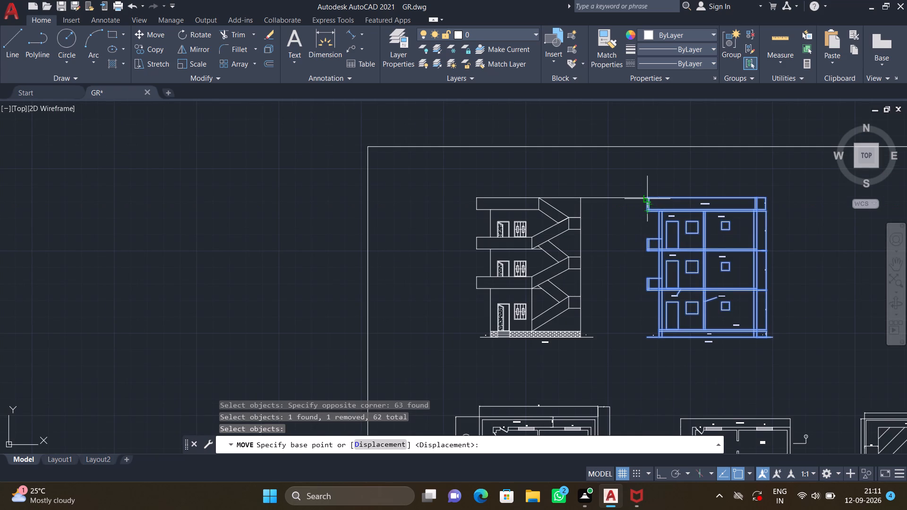
pyautogui.click(645, 198)
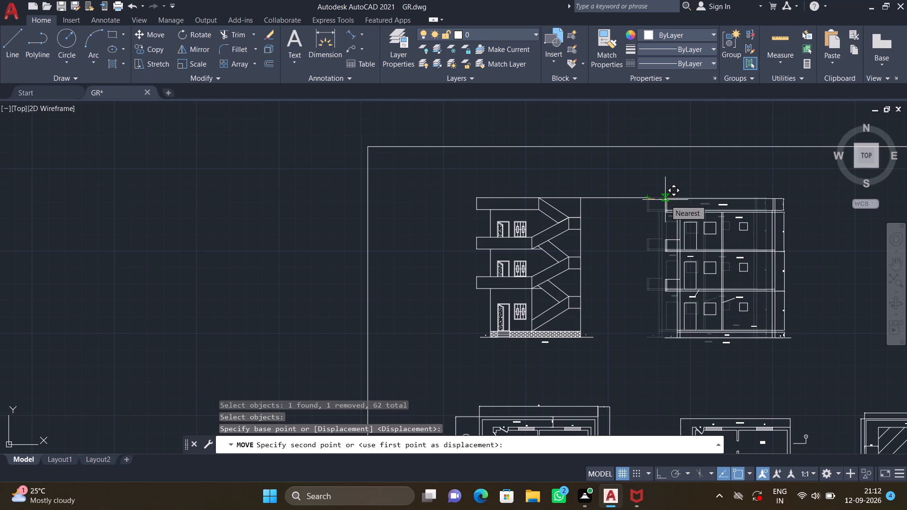
pyautogui.click(666, 200)
pyautogui.scroll(-1, 646, 257)
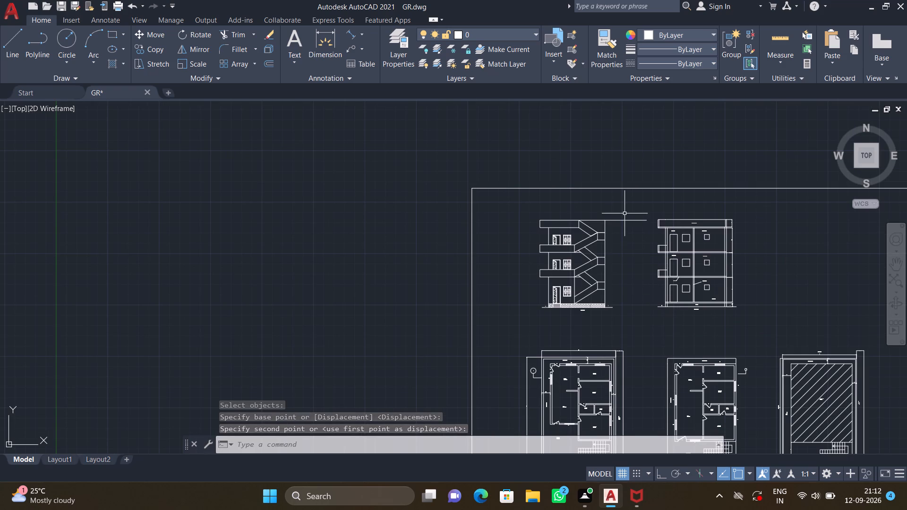
# Delete the horizontal guide line between the stair elevation and the section.
pyautogui.scroll(2, 625, 213)
pyautogui.click(624, 229)
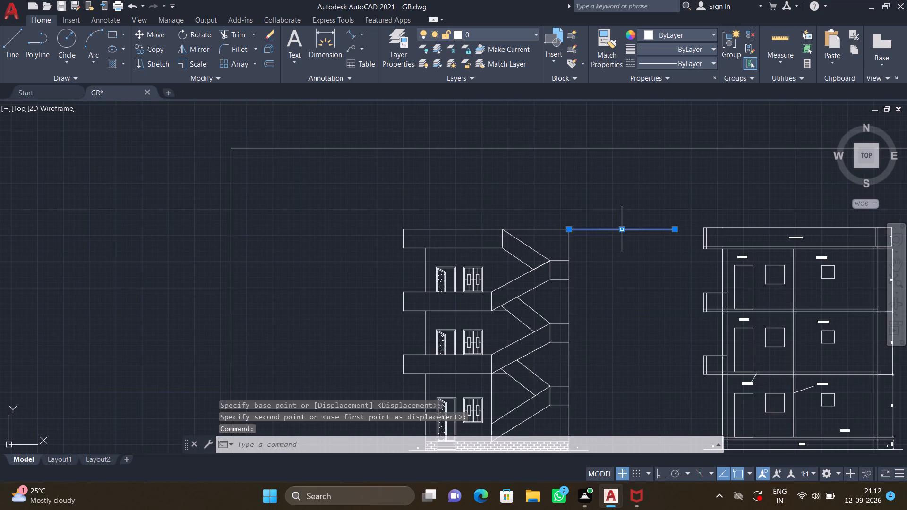
pyautogui.press('Delete')
# Save the drawing with the complete framed sheet in view.
pyautogui.scroll(-2, 627, 232)
pyautogui.moveTo(650, 322); pyautogui.dragTo(650, 321, button='middle')
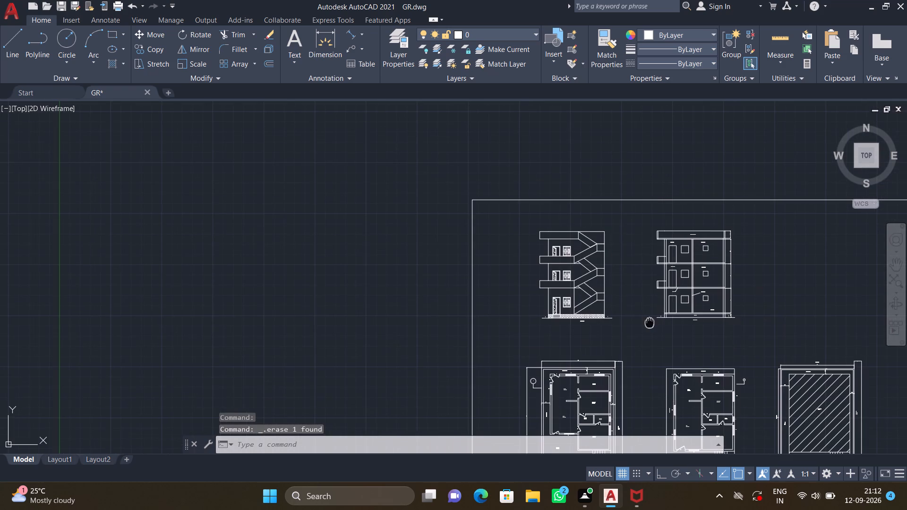
pyautogui.moveTo(650, 321); pyautogui.dragTo(650, 272, button='middle')
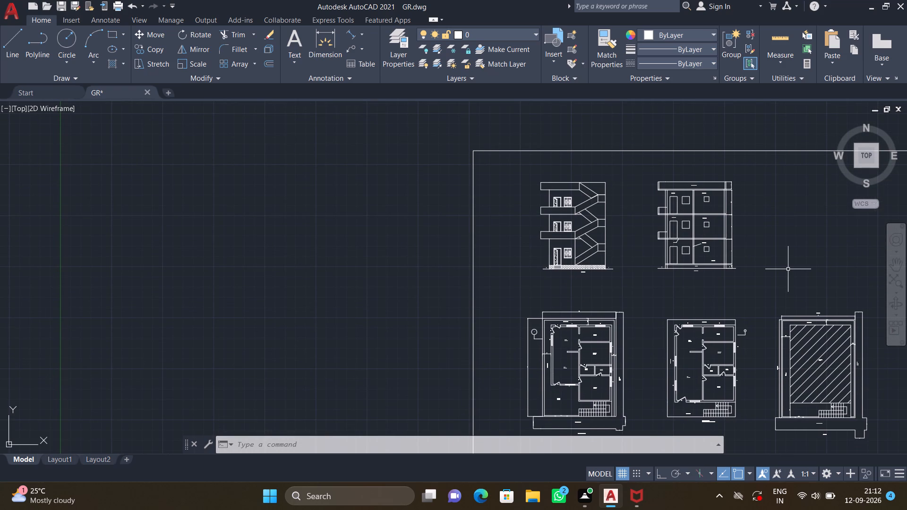
pyautogui.scroll(-1, 797, 298)
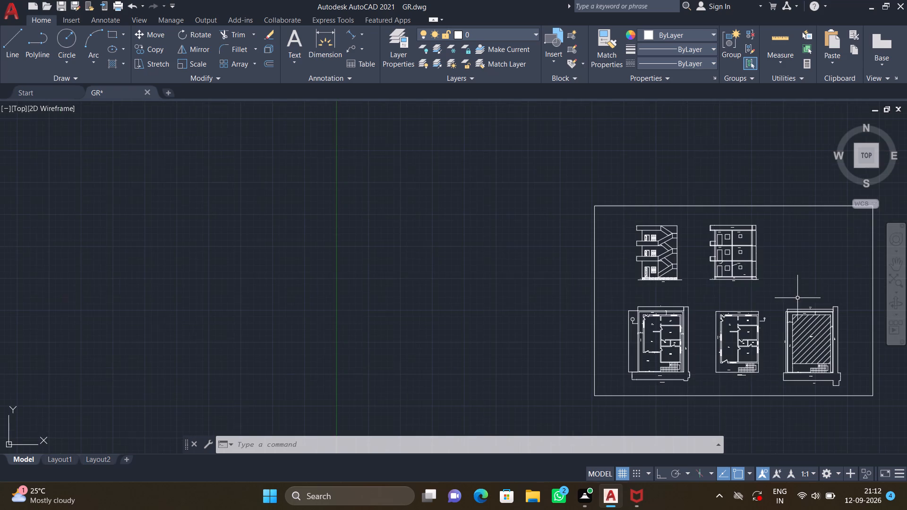
pyautogui.moveTo(878, 404); pyautogui.dragTo(647, 352, button='middle')
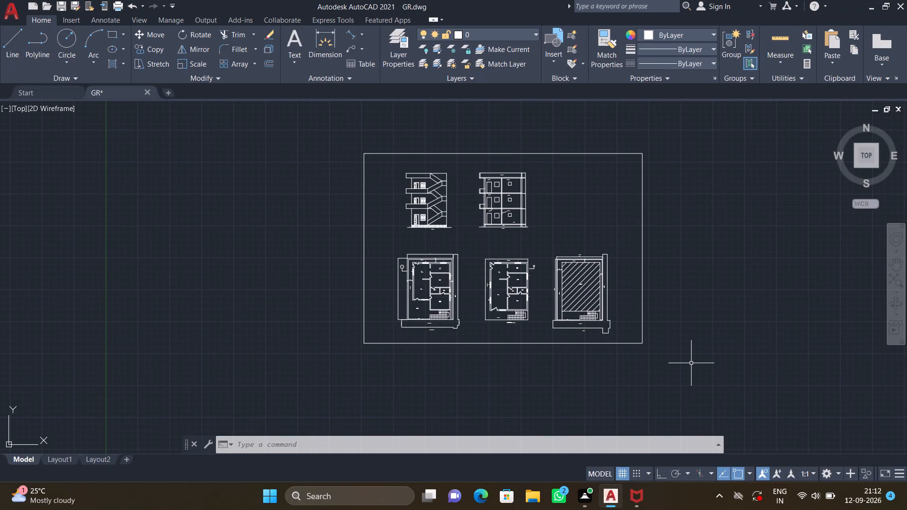
pyautogui.hotkey('ctrl', 's')
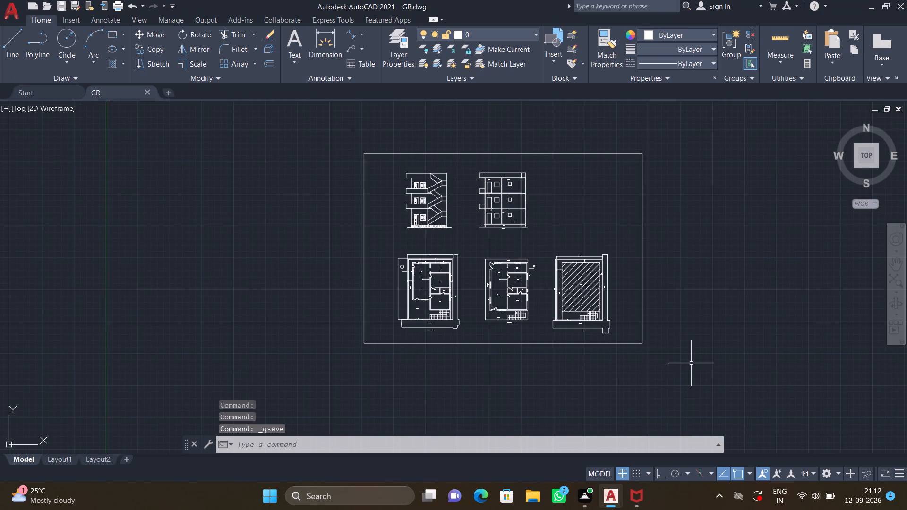
# Select the sheet frame with all the drawings inside it and set their lineweight property to ByLayer.
pyautogui.click(689, 365)
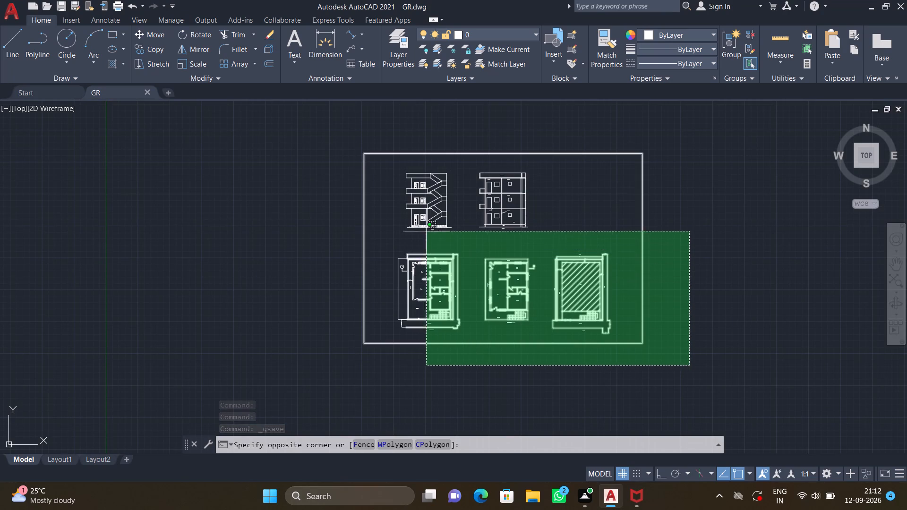
pyautogui.click(323, 133)
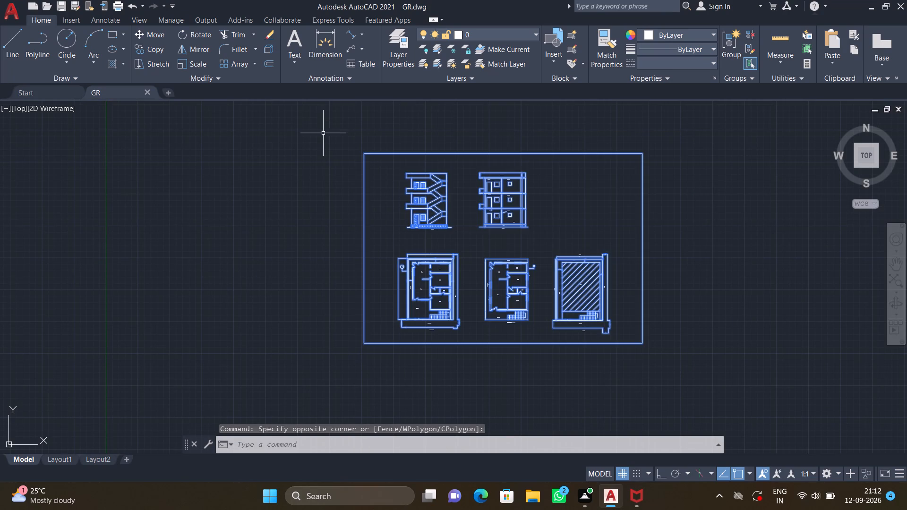
pyautogui.write('PR')
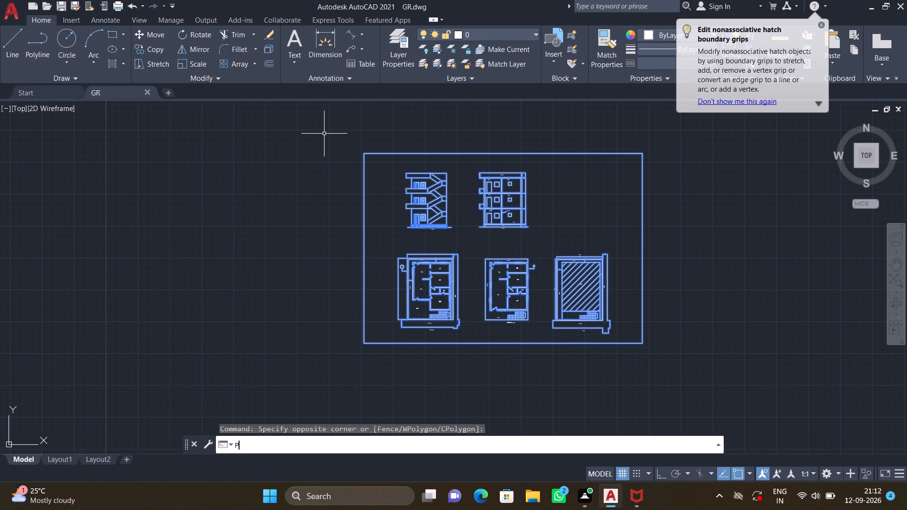
pyautogui.press('Return')
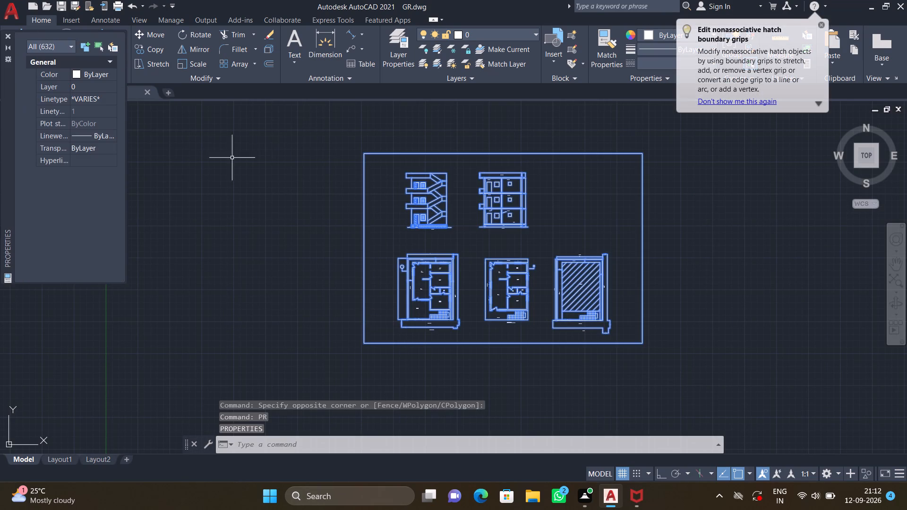
pyautogui.click(96, 135)
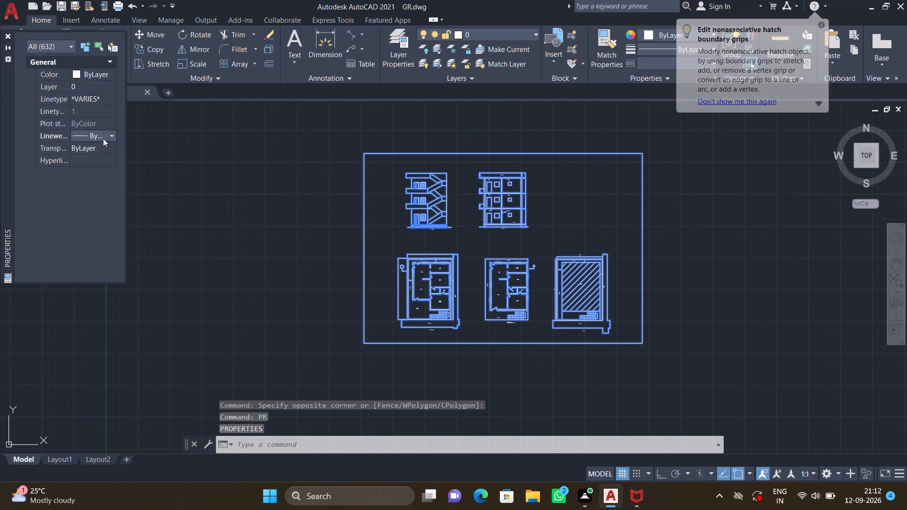
pyautogui.click(107, 136)
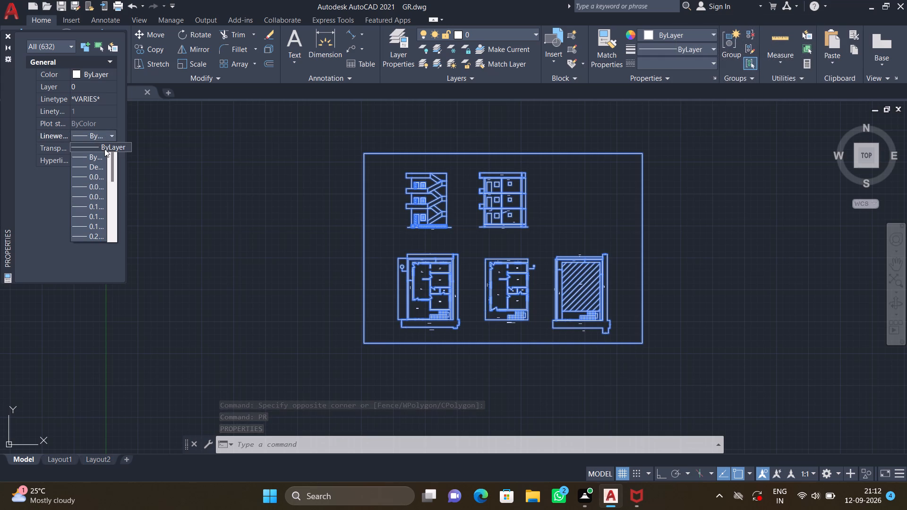
pyautogui.click(104, 149)
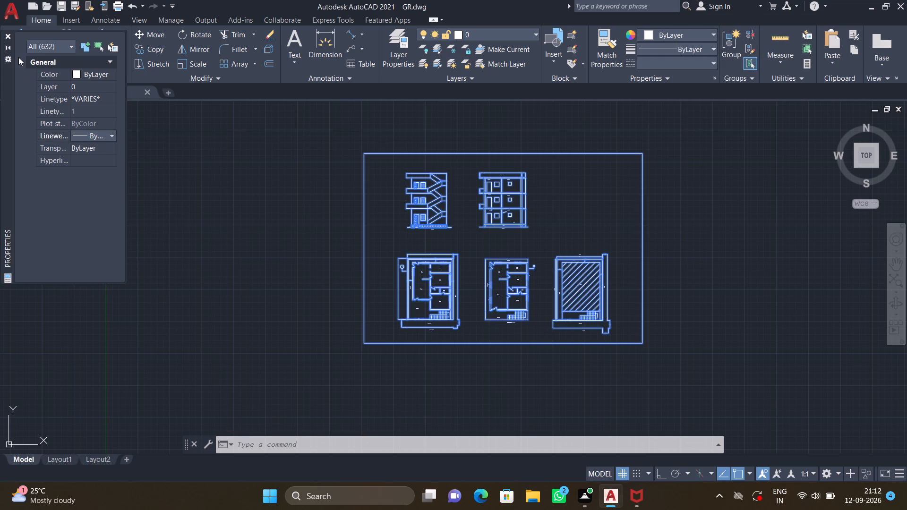
# Close the Properties palette and clear the selection of the framed drawings.
pyautogui.click(7, 32)
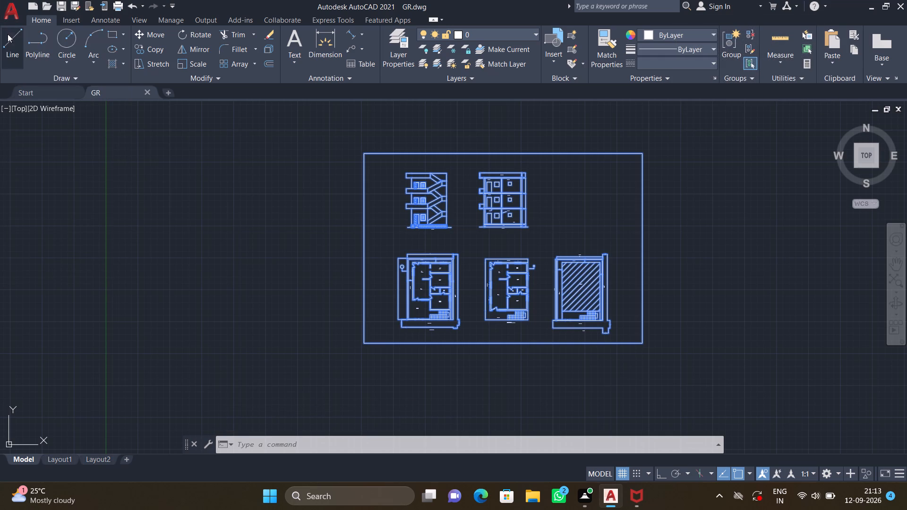
pyautogui.press('Escape')
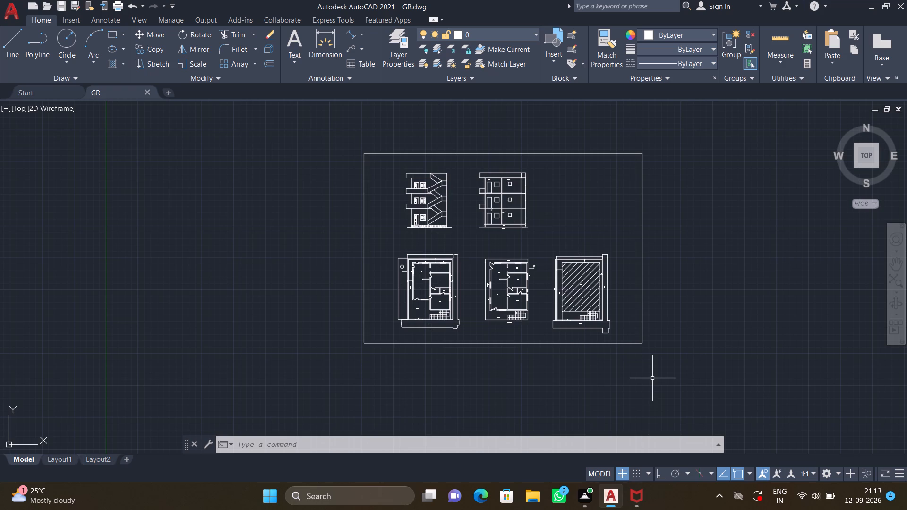
# Query the LOGFILENAME system variable for the drawing's log file.
pyautogui.write('LO')
pyautogui.press('g')
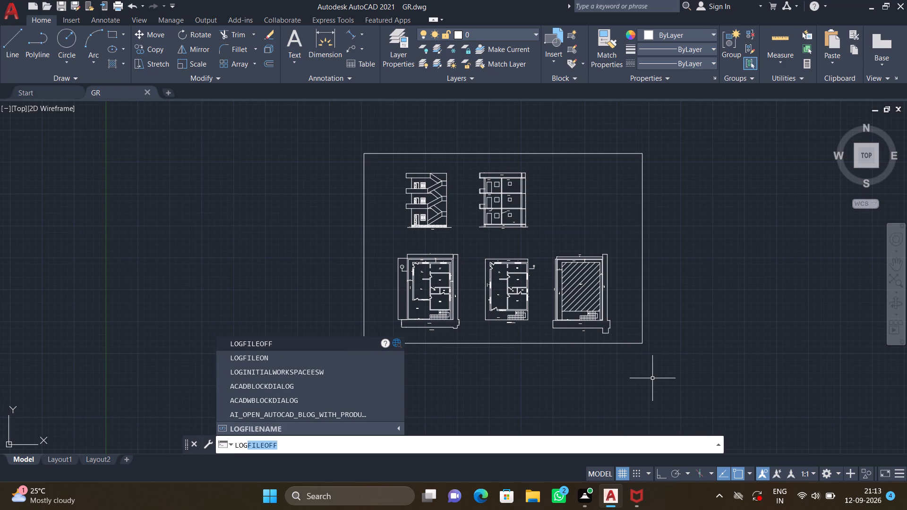
pyautogui.write('FI')
pyautogui.write('LE')
pyautogui.write('NAME')
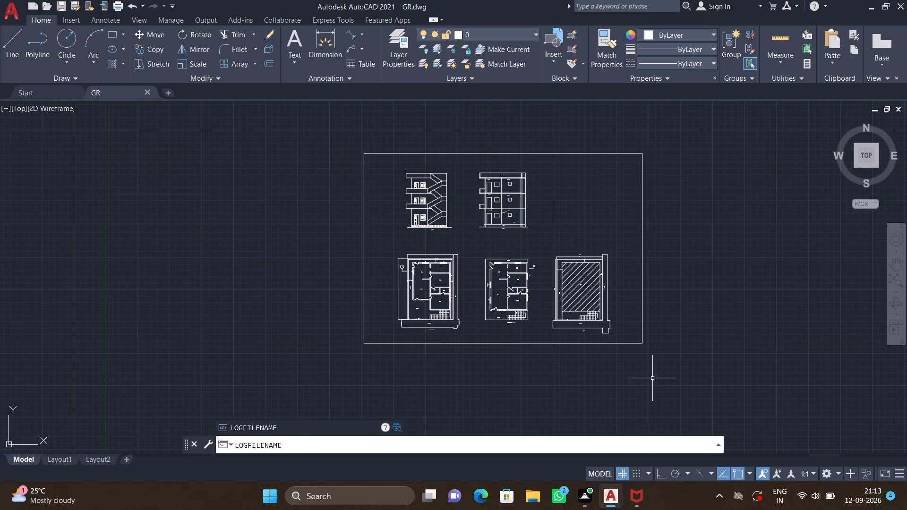
pyautogui.press('Return')
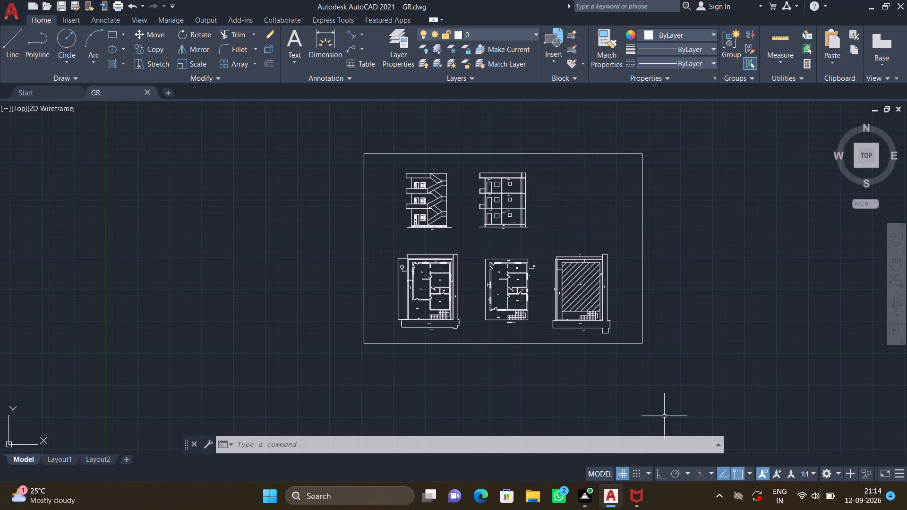
# Switch to Layout1 and delete its existing viewport from the paper.
pyautogui.click(61, 459)
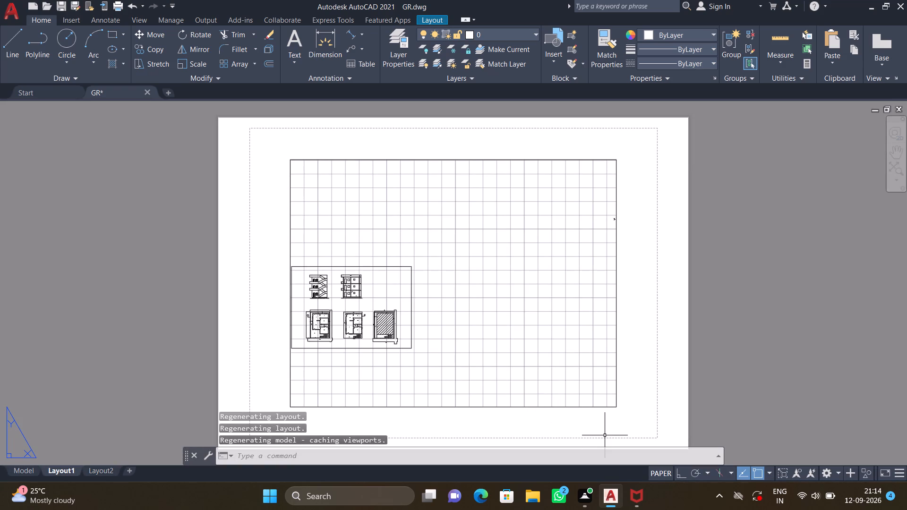
pyautogui.click(644, 432)
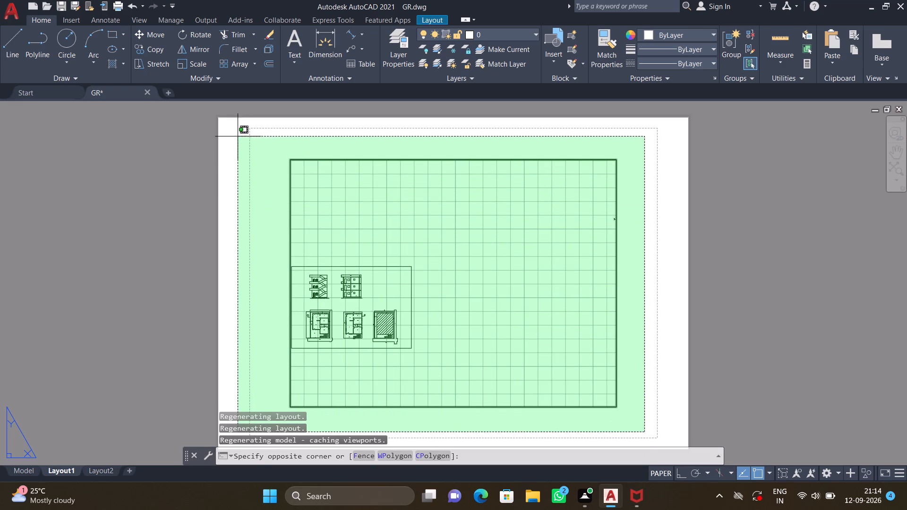
pyautogui.click(236, 127)
pyautogui.press('Delete')
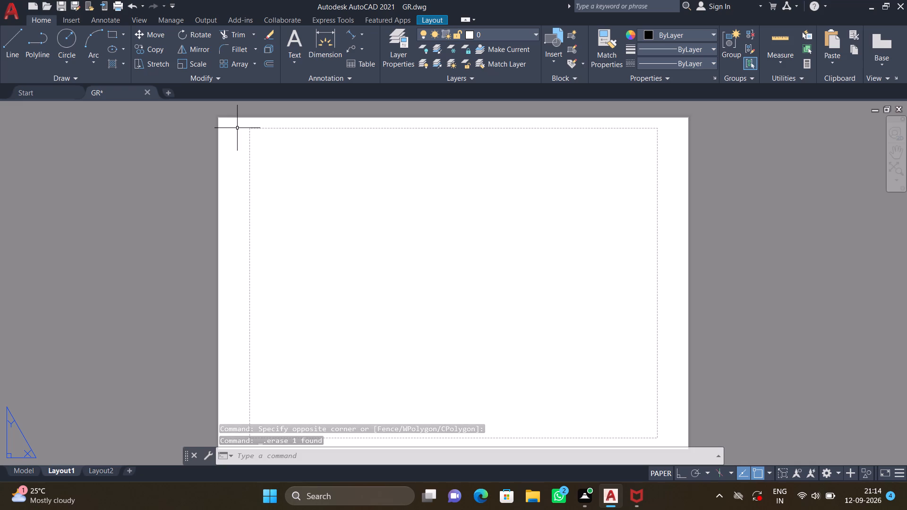
# Modify Layout1's page setup to use the DWG To PDF.pc3 plotter with ISO expand A4 (297.00 x 210.00 MM) paper.
pyautogui.rightClick(62, 468)
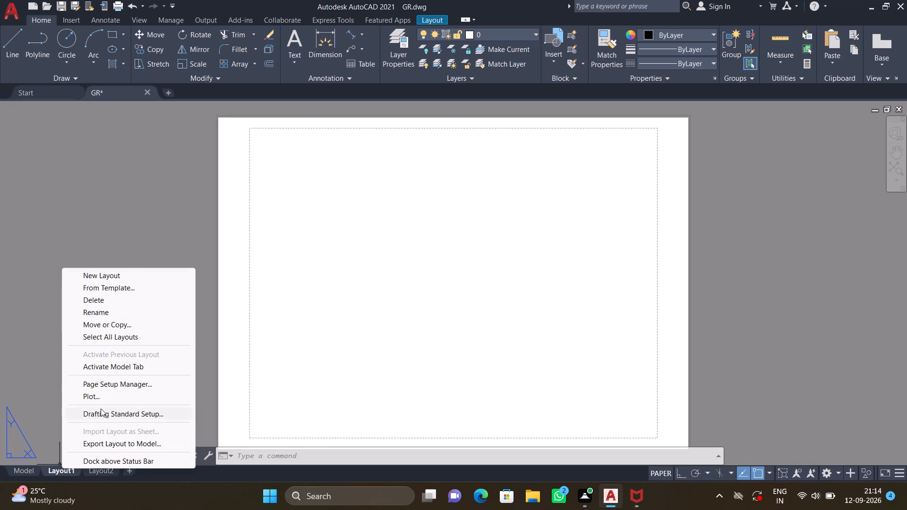
pyautogui.click(116, 383)
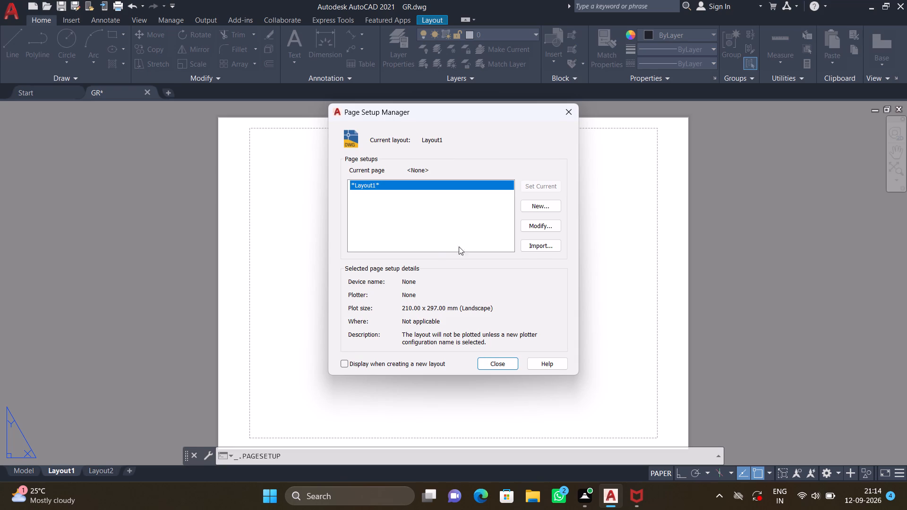
pyautogui.click(531, 224)
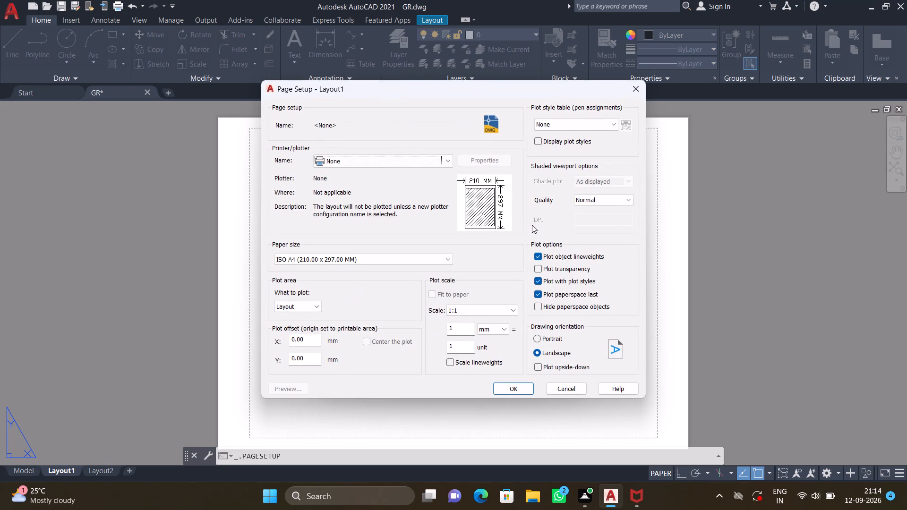
pyautogui.click(383, 158)
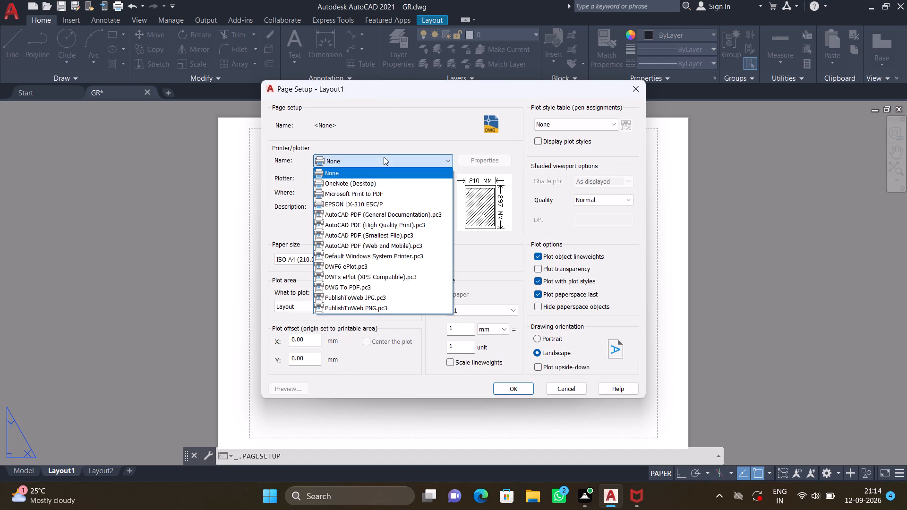
pyautogui.click(377, 288)
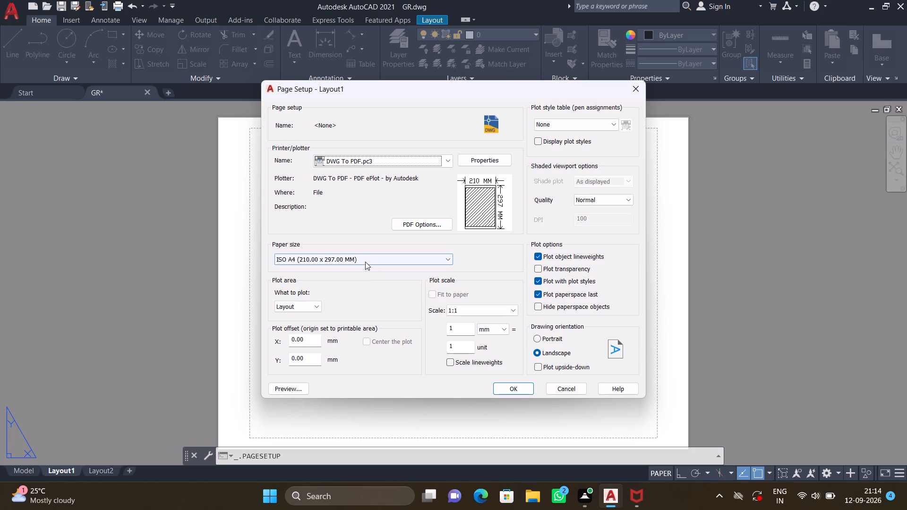
pyautogui.click(365, 262)
pyautogui.scroll(-3, 352, 302)
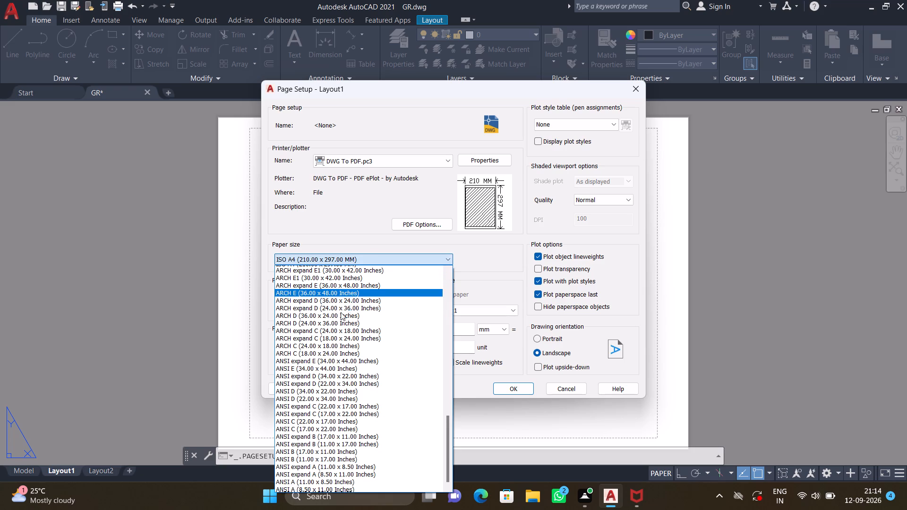
pyautogui.scroll(4, 320, 286)
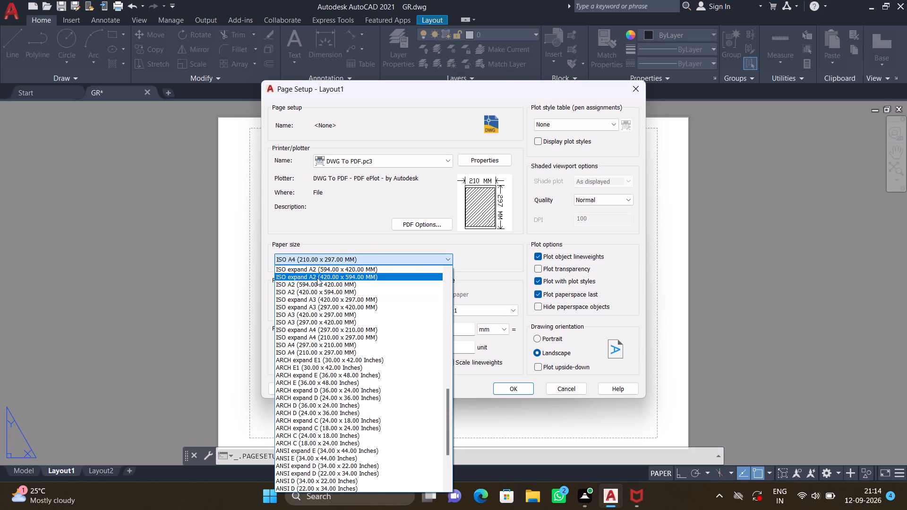
pyautogui.scroll(-3, 315, 271)
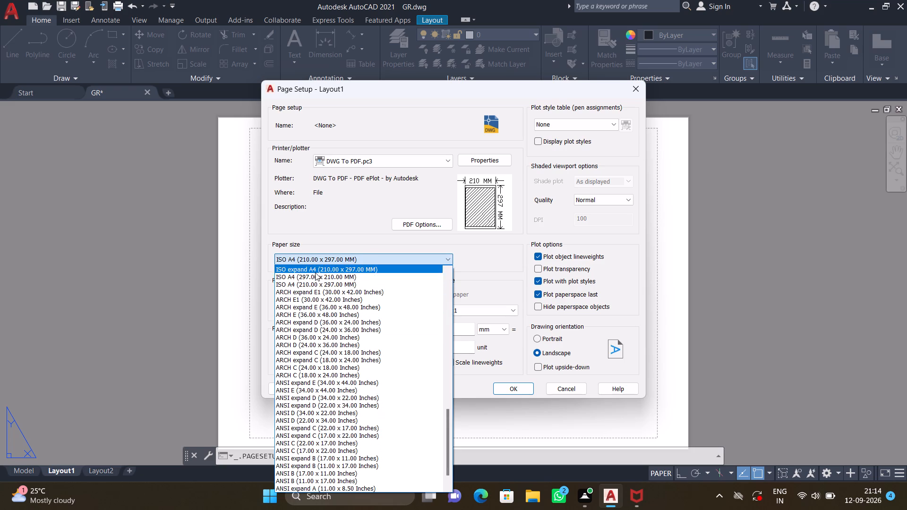
pyautogui.scroll(3, 315, 273)
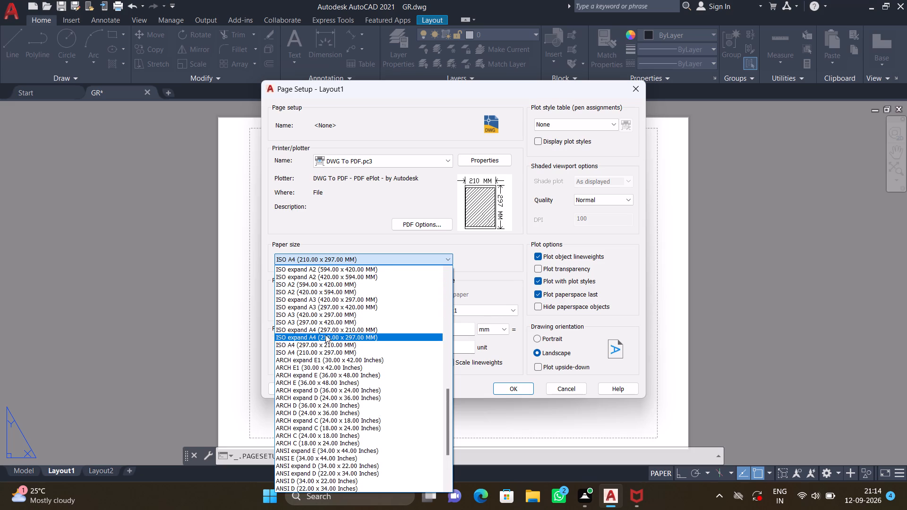
pyautogui.click(328, 331)
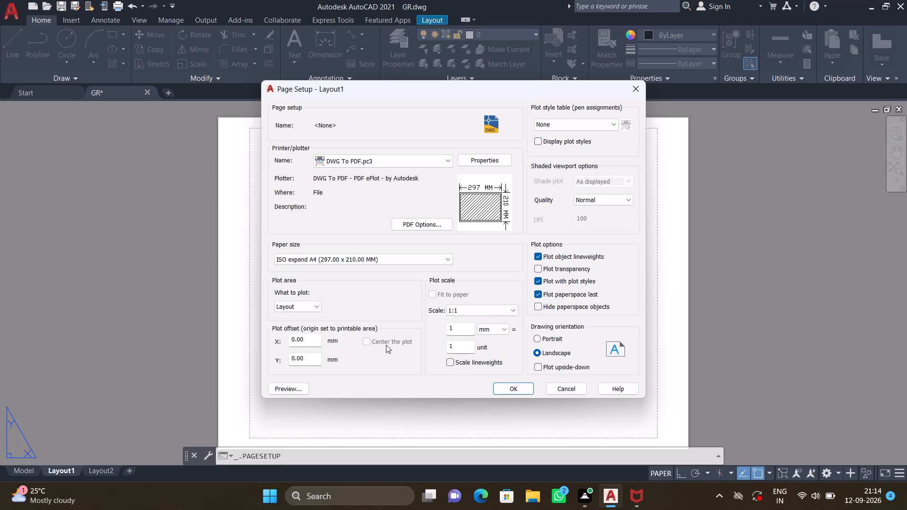
# Assign the monochrome.ctb plot style table to Layout1 and apply the page setup.
pyautogui.click(570, 126)
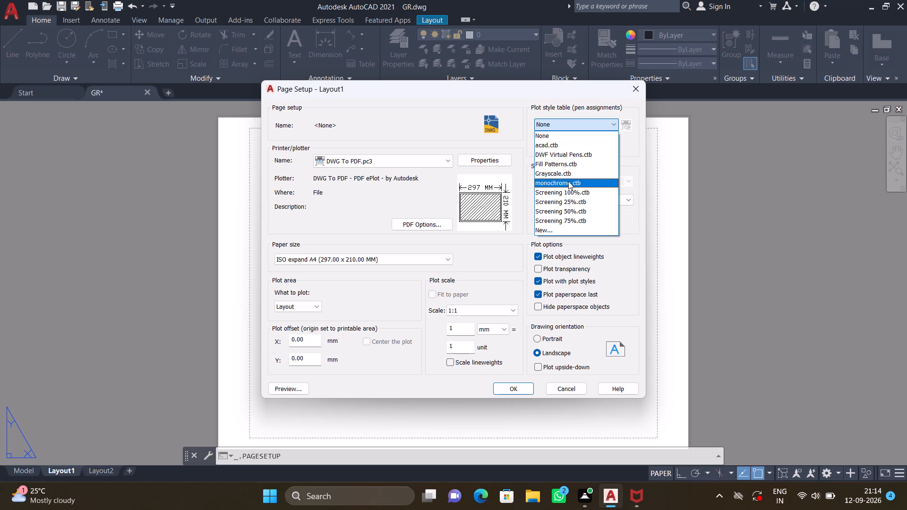
pyautogui.click(568, 181)
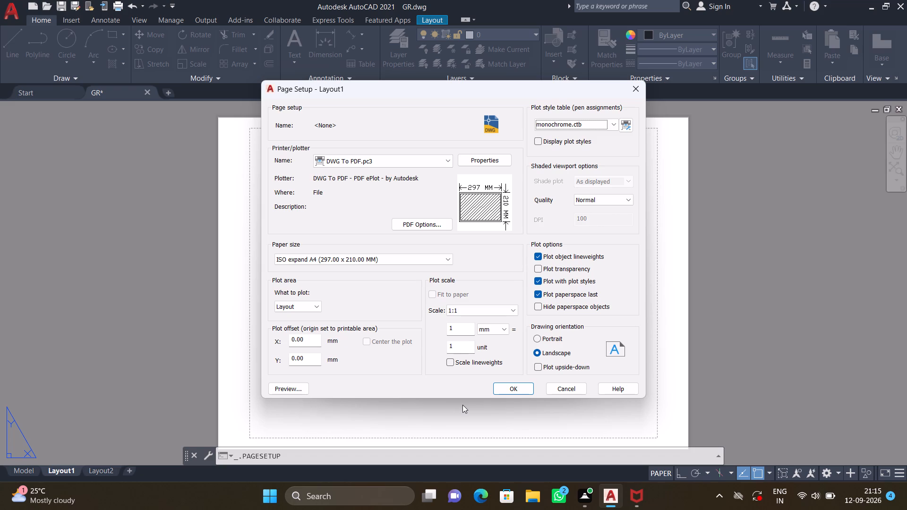
pyautogui.click(511, 391)
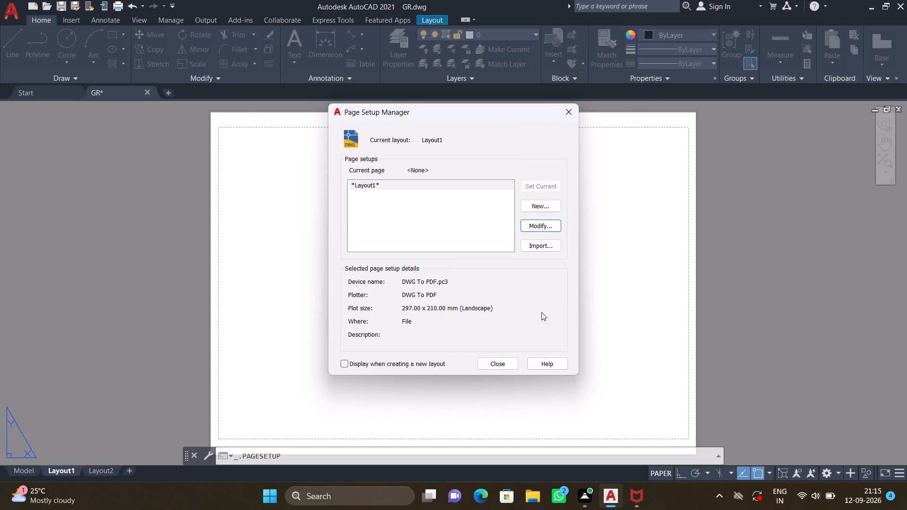
pyautogui.click(493, 363)
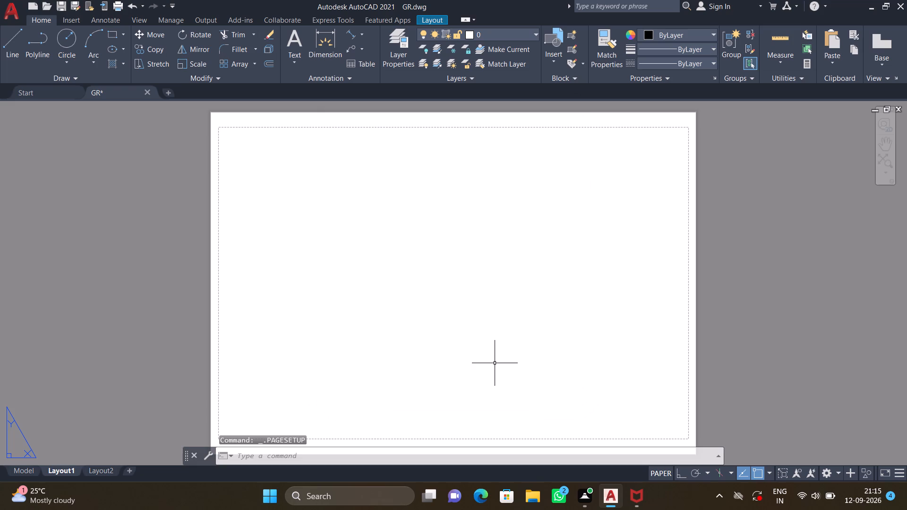
# Create a rectangular MVIEW viewport on Layout1 covering nearly the whole paper, from the lower right to the upper left corner.
pyautogui.write('MV')
pyautogui.press('Return')
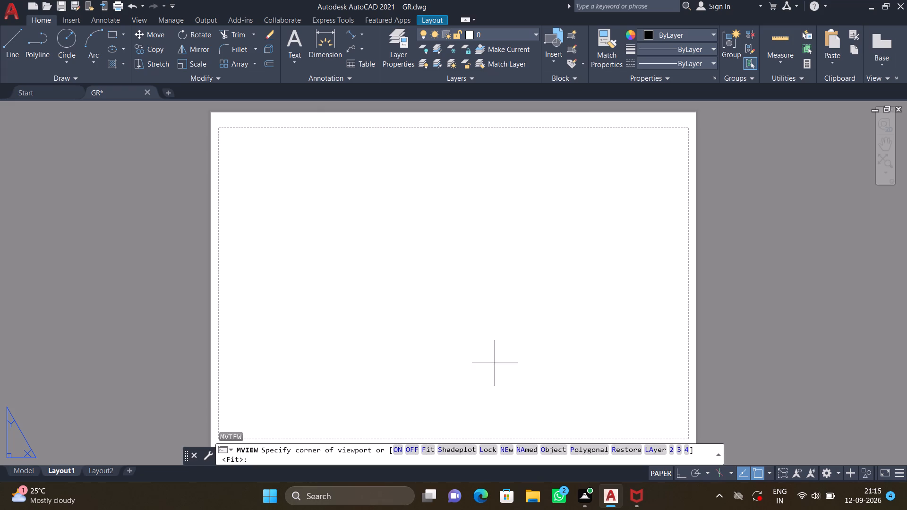
pyautogui.click(692, 442)
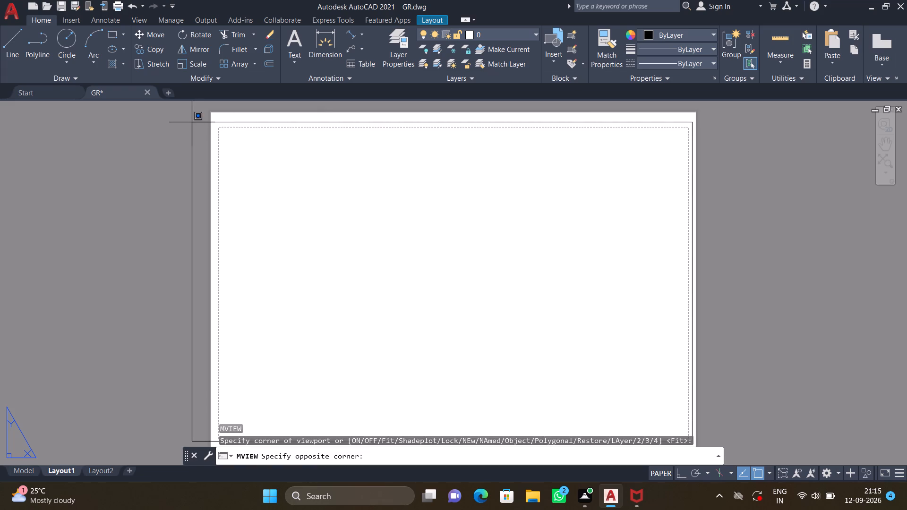
pyautogui.click(208, 112)
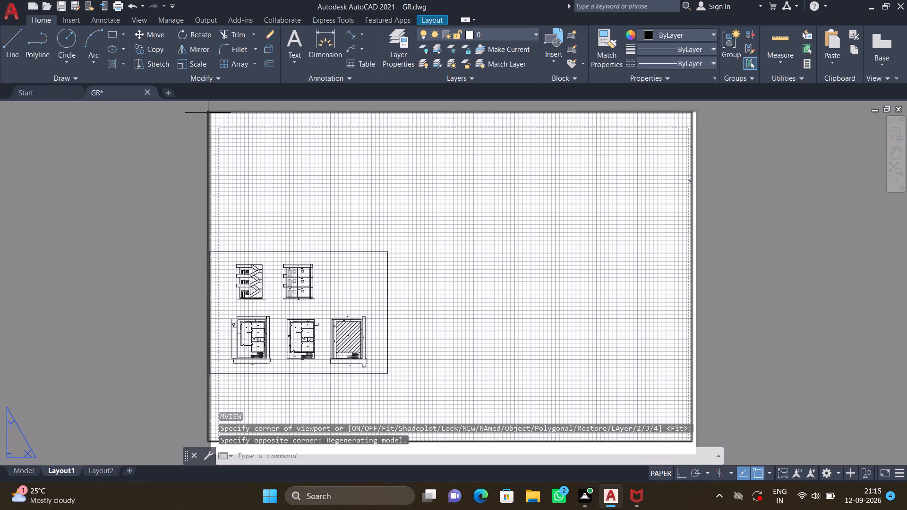
# Activate model space inside the new viewport and turn its grid off.
pyautogui.doubleClick(294, 161)
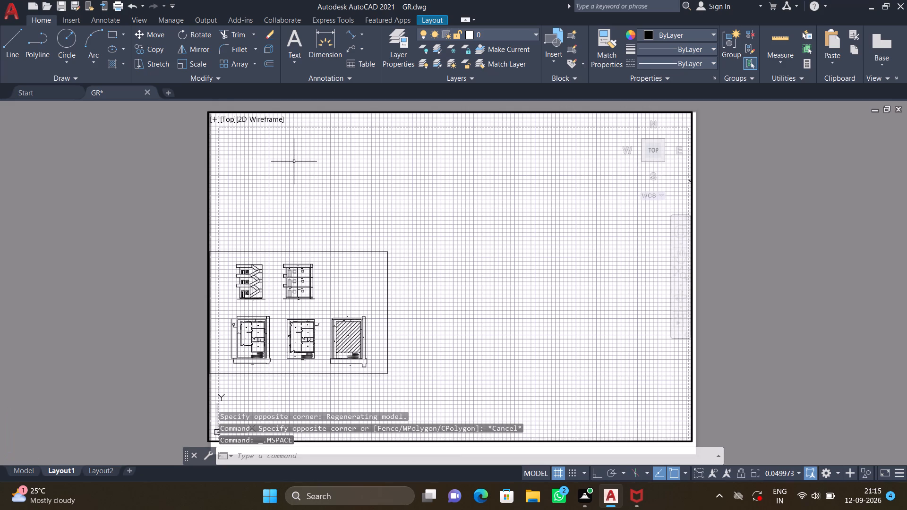
pyautogui.press('F7')
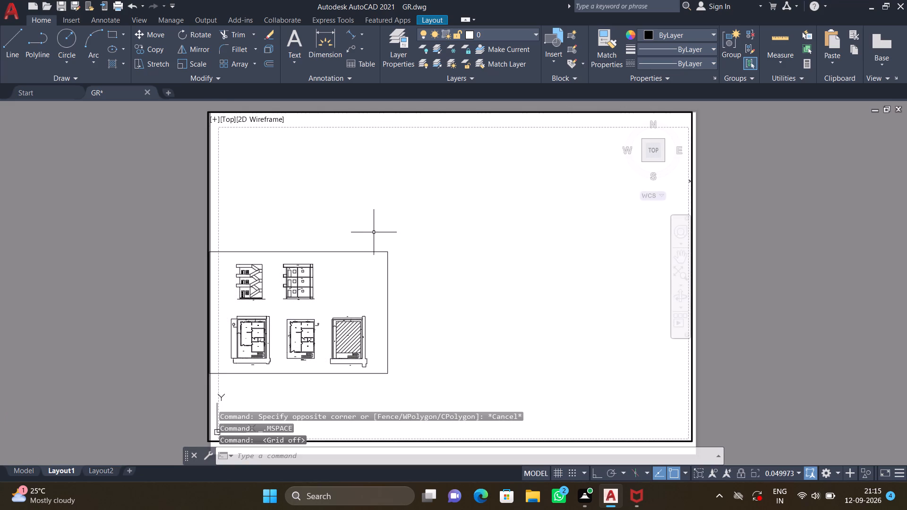
# Fit the complete framed sheet of elevations and plans inside Layout1's viewport at a viewport scale of about 0.0787.
pyautogui.scroll(-1, 375, 234)
pyautogui.moveTo(375, 234); pyautogui.dragTo(475, 226, button='middle')
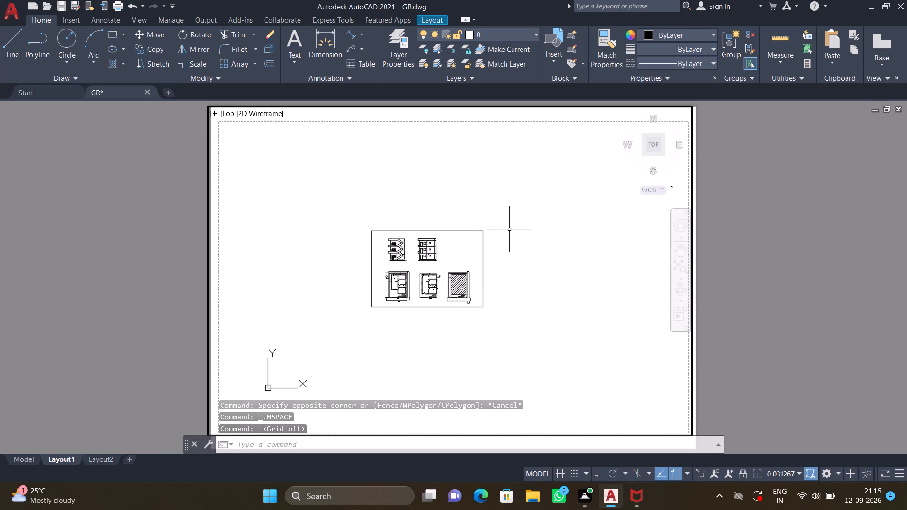
pyautogui.moveTo(491, 224); pyautogui.dragTo(531, 234, button='middle')
pyautogui.scroll(1, 529, 233)
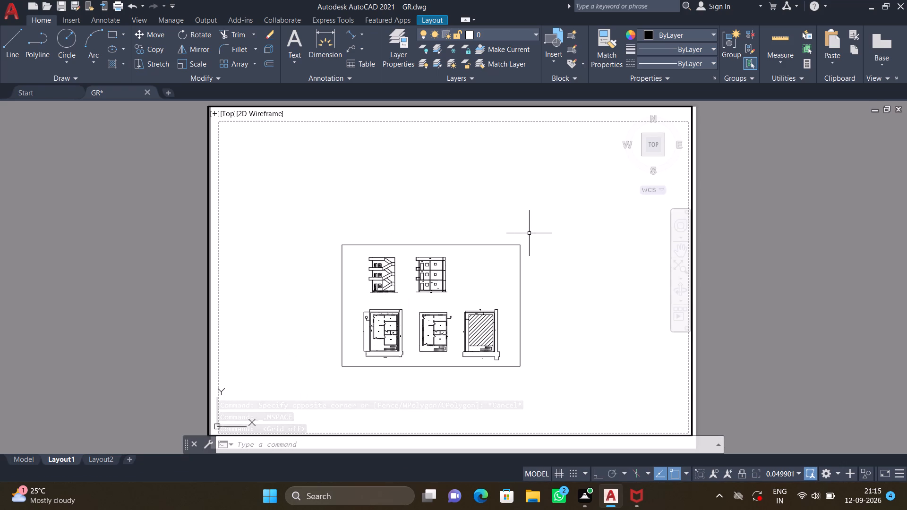
pyautogui.moveTo(526, 233); pyautogui.dragTo(573, 229, button='middle')
pyautogui.scroll(2, 553, 221)
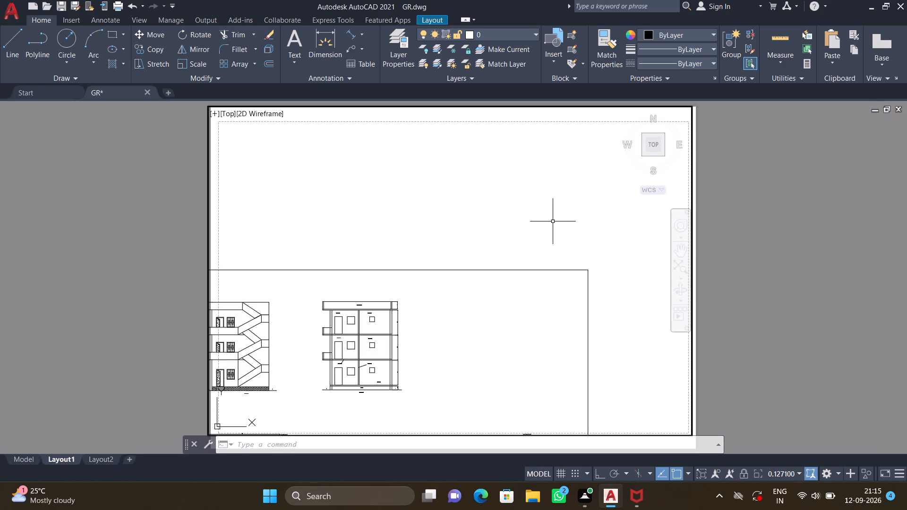
pyautogui.scroll(-2, 553, 221)
pyautogui.moveTo(553, 221); pyautogui.dragTo(560, 196, button='middle')
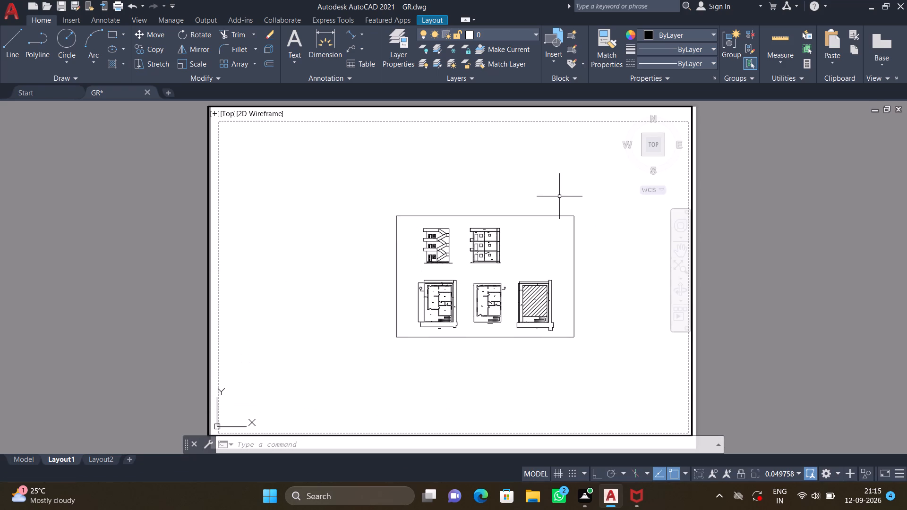
pyautogui.scroll(1, 559, 196)
pyautogui.moveTo(558, 197); pyautogui.dragTo(569, 177, button='middle')
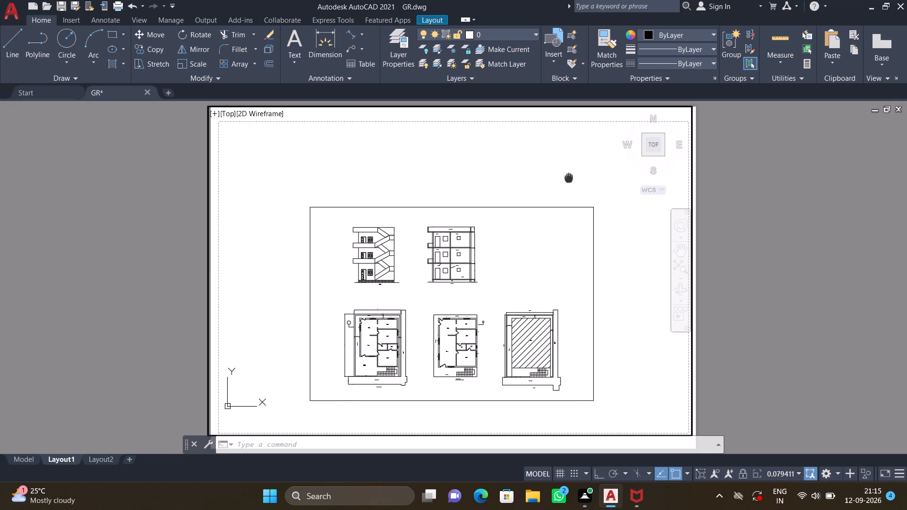
pyautogui.moveTo(569, 177); pyautogui.dragTo(575, 158, button='middle')
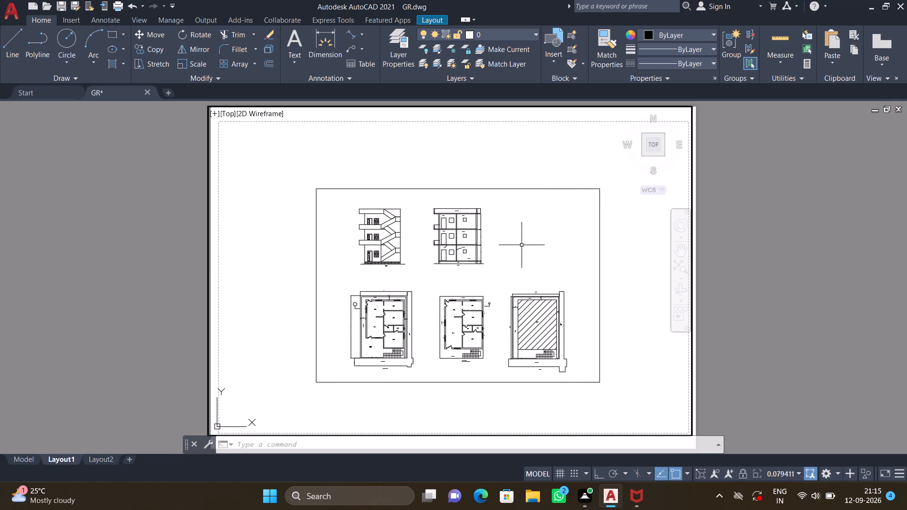
pyautogui.scroll(3, 394, 251)
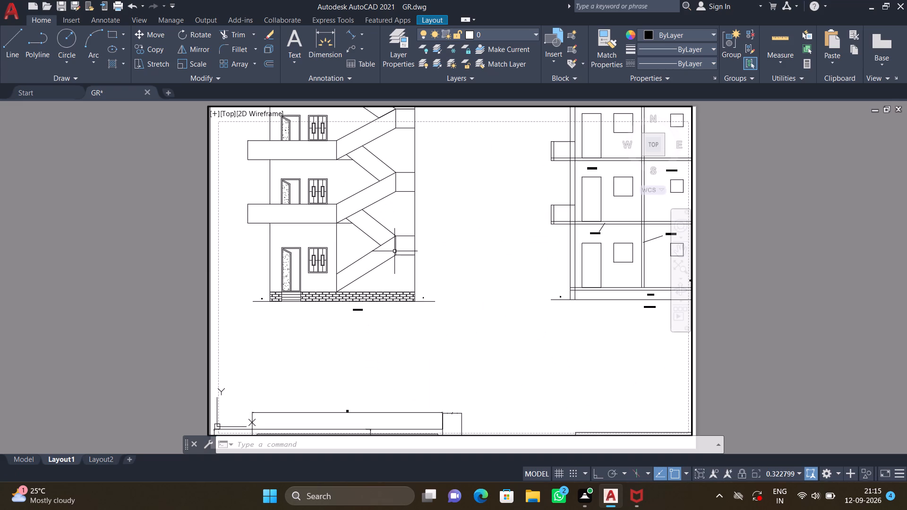
pyautogui.scroll(-4, 394, 251)
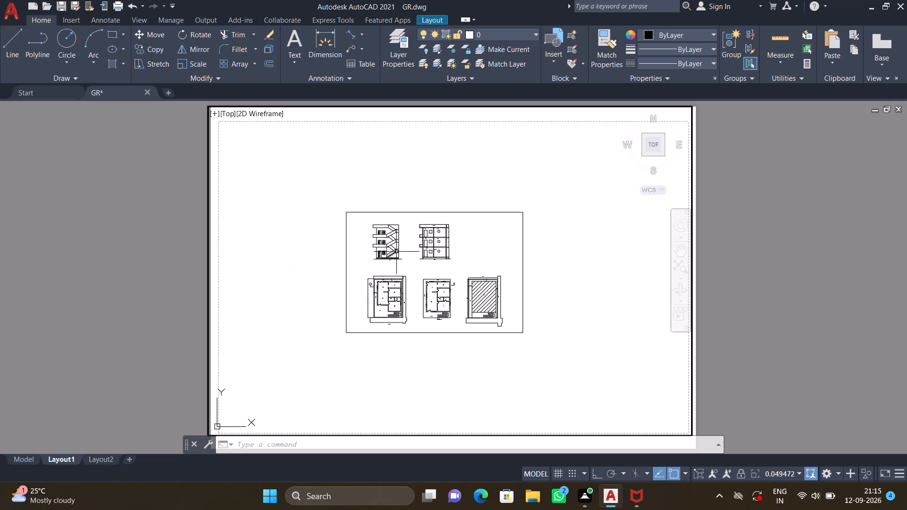
pyautogui.scroll(-1, 396, 252)
pyautogui.scroll(2, 398, 255)
pyautogui.moveTo(406, 255); pyautogui.dragTo(470, 252, button='middle')
pyautogui.scroll(-1, 462, 262)
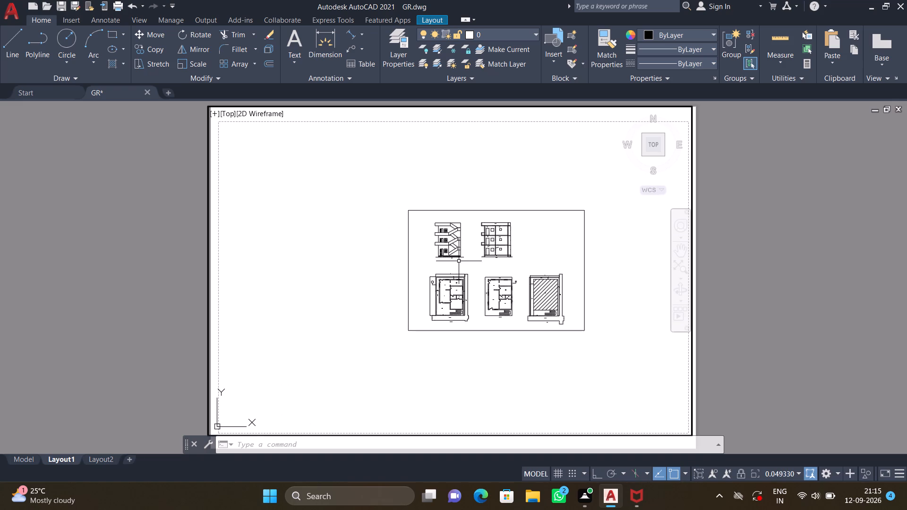
pyautogui.moveTo(470, 264); pyautogui.dragTo(446, 254, button='middle')
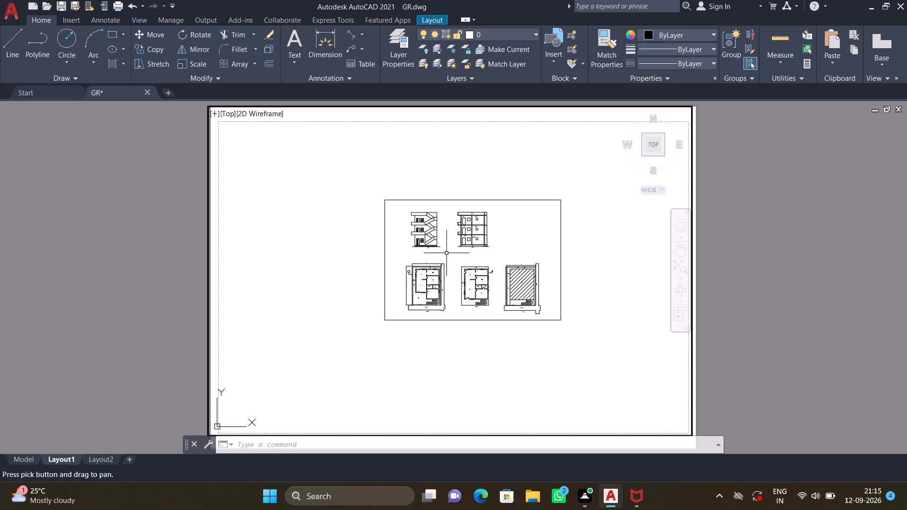
pyautogui.scroll(1, 449, 251)
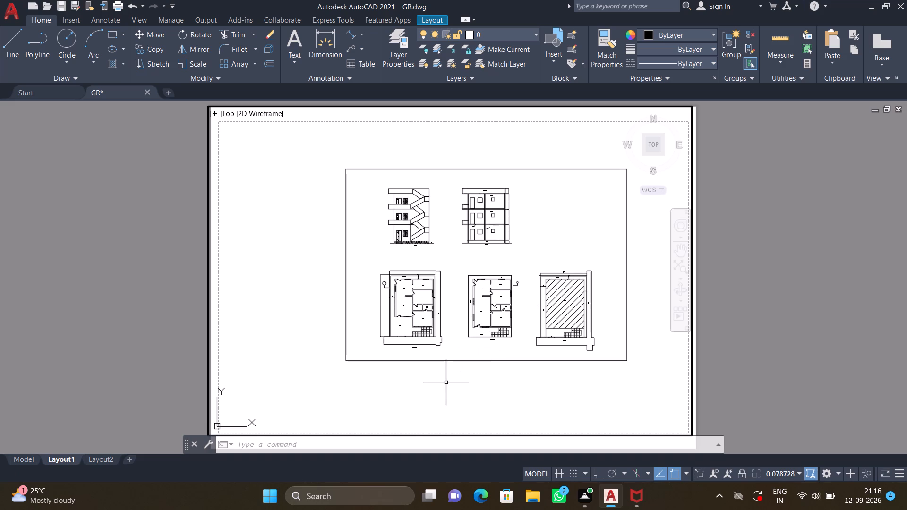
# Start plotting Layout1, preview the plotted sheet, and return to the plot settings.
pyautogui.hotkey('ctrl', 'p')
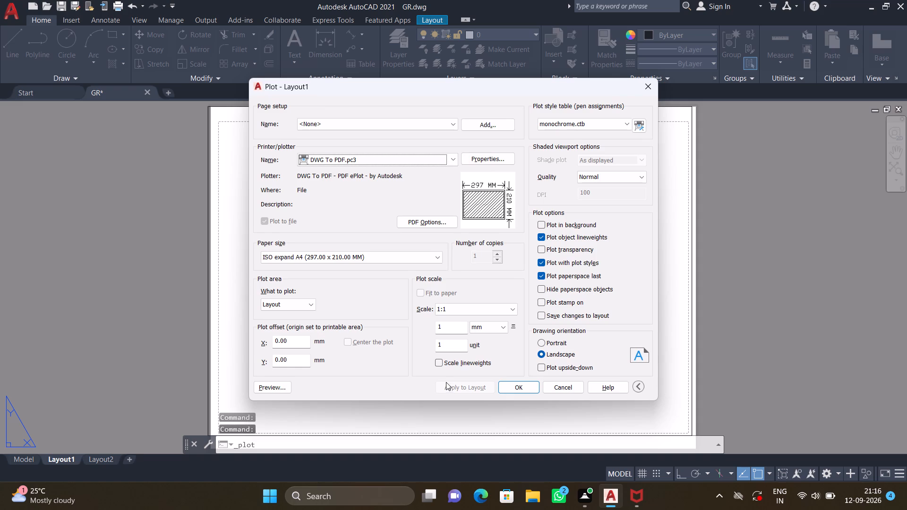
pyautogui.click(265, 389)
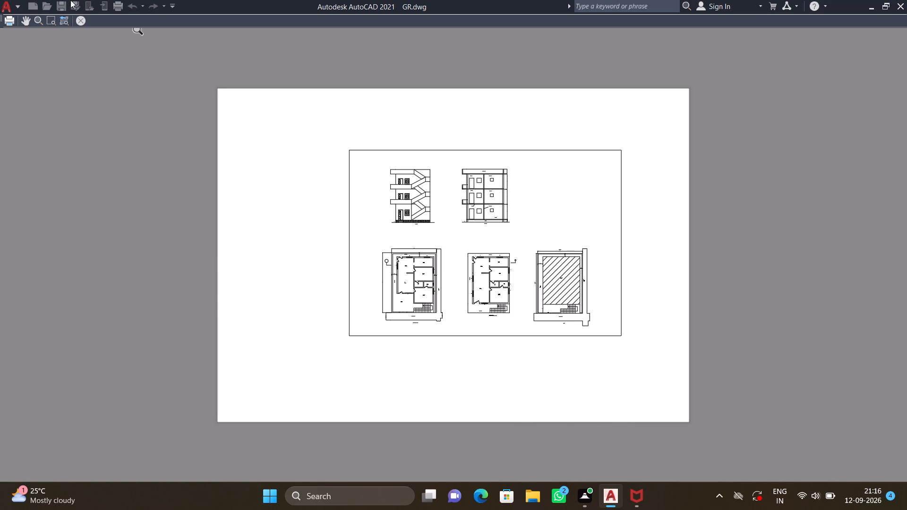
pyautogui.click(80, 22)
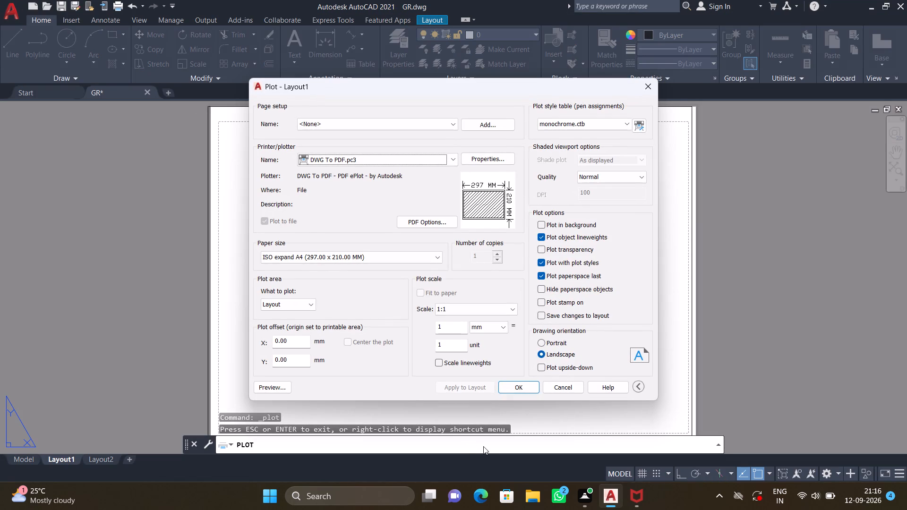
# Plot Layout1 to a PDF named FLOOR PLANS on the Desktop, and close the PDF once it opens.
pyautogui.click(521, 384)
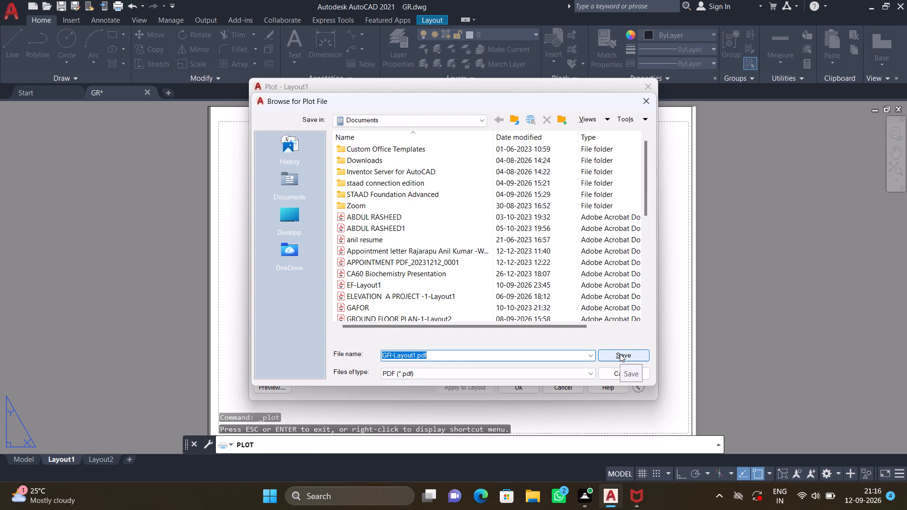
pyautogui.click(434, 354)
pyautogui.press('Delete')
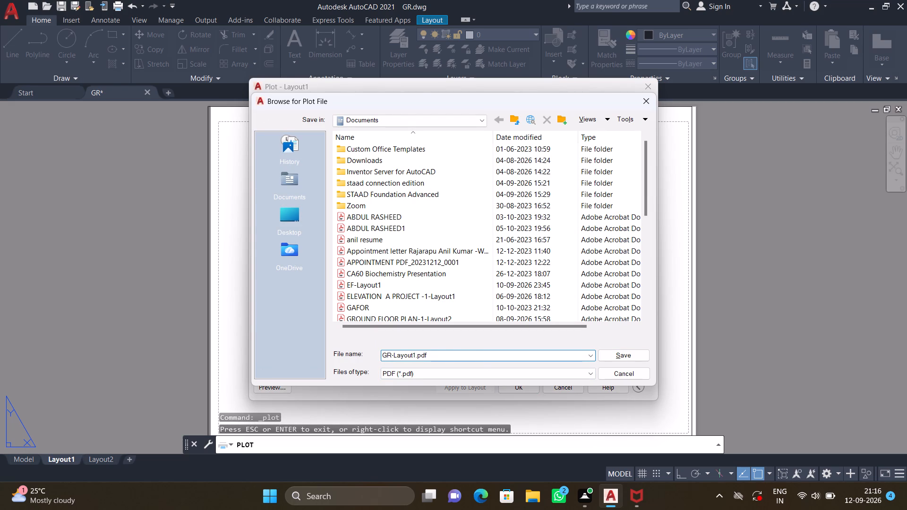
pyautogui.press('BackSpace')
pyautogui.press('BackSpace')
pyautogui.press('BackSpace')
pyautogui.press('BackSpace')
pyautogui.press('BackSpace')
pyautogui.press('BackSpace')
pyautogui.press('BackSpace')
pyautogui.press('BackSpace')
pyautogui.press('BackSpace')
pyautogui.press('BackSpace')
pyautogui.press('BackSpace')
pyautogui.press('BackSpace')
pyautogui.press('BackSpace')
pyautogui.press('BackSpace')
pyautogui.press('BackSpace')
pyautogui.press('BackSpace')
pyautogui.press('BackSpace')
pyautogui.press('BackSpace')
pyautogui.press('BackSpace')
pyautogui.press('BackSpace')
pyautogui.write('FL')
pyautogui.write('OOR')
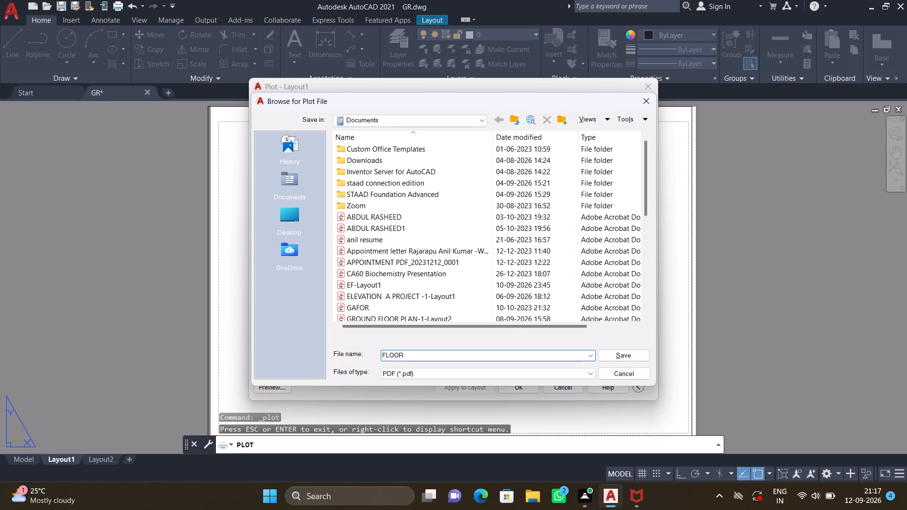
pyautogui.press('space')
pyautogui.write('PLAN')
pyautogui.press('s')
pyautogui.press('space')
pyautogui.click(282, 217)
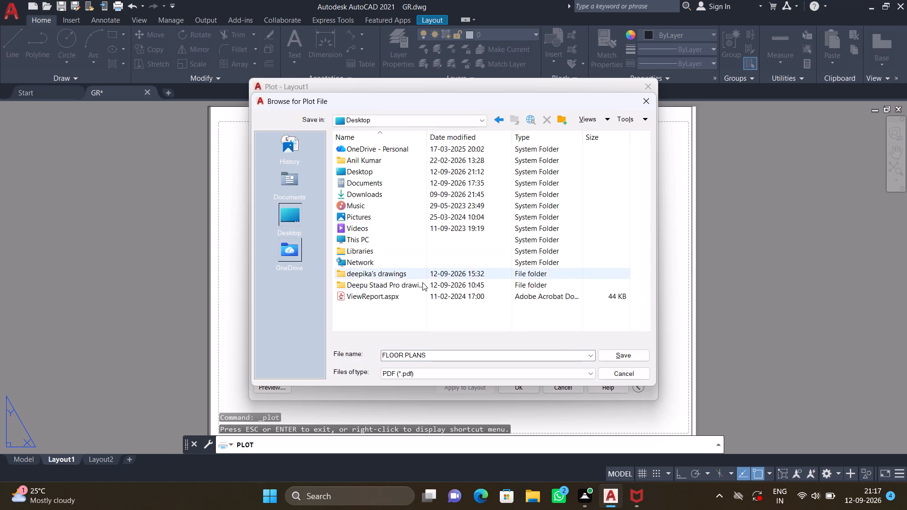
pyautogui.click(613, 357)
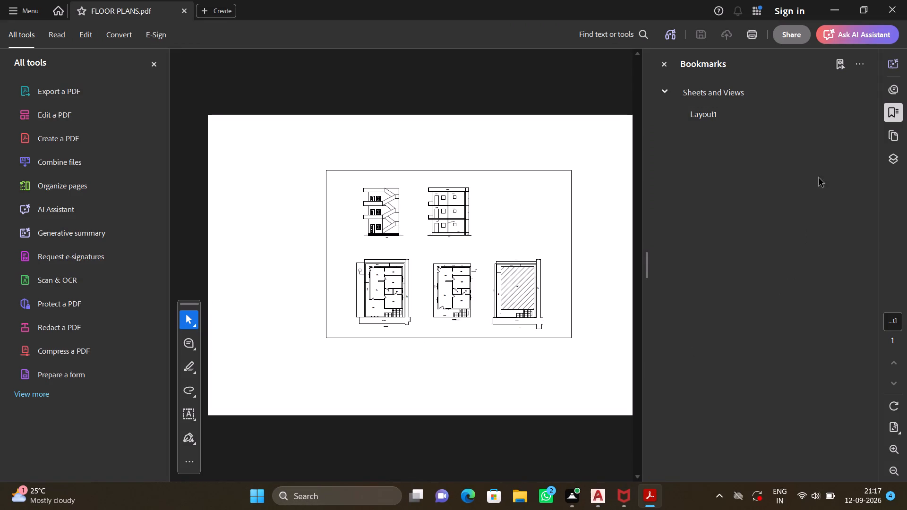
pyautogui.click(887, 14)
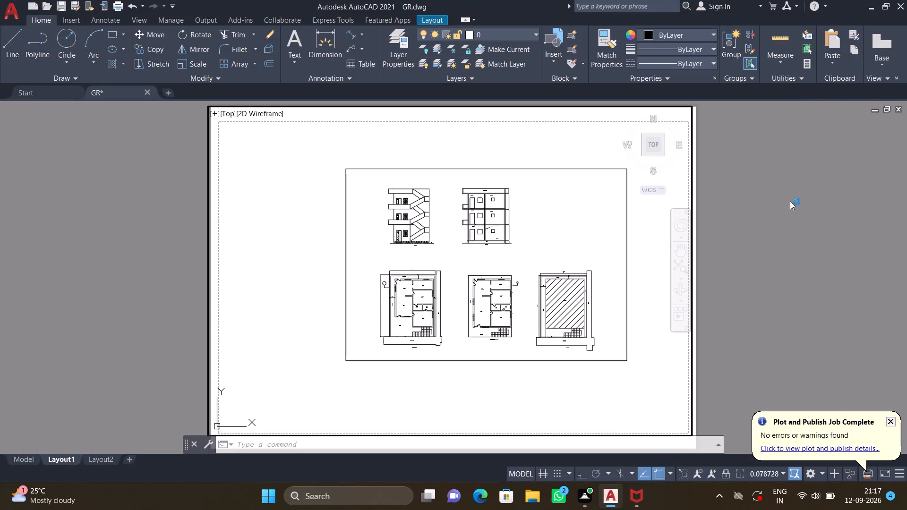